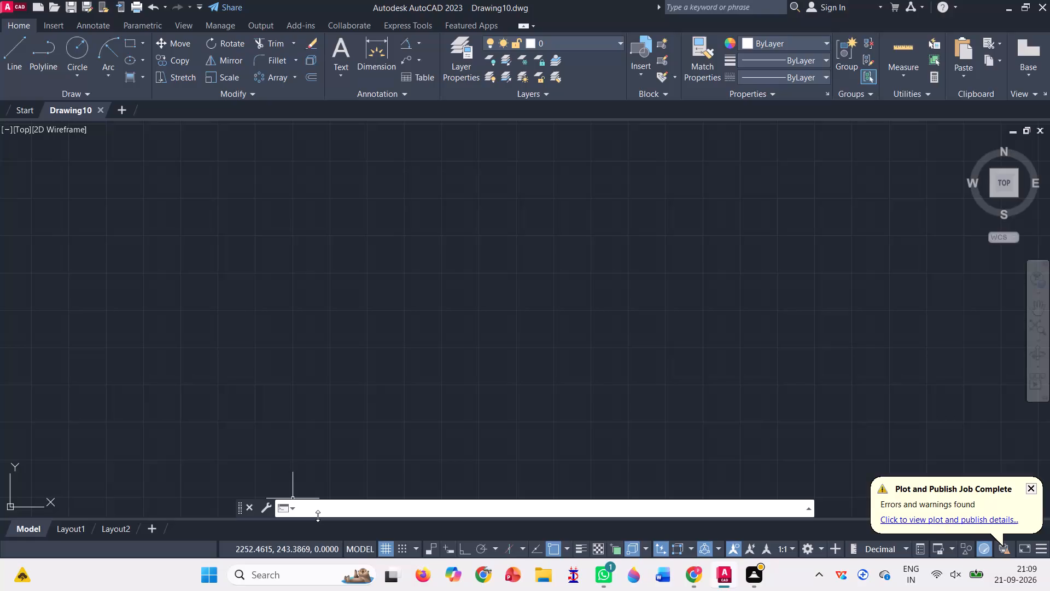
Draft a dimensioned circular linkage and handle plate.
Turn on command logging with LOGFILEON.
key("g")
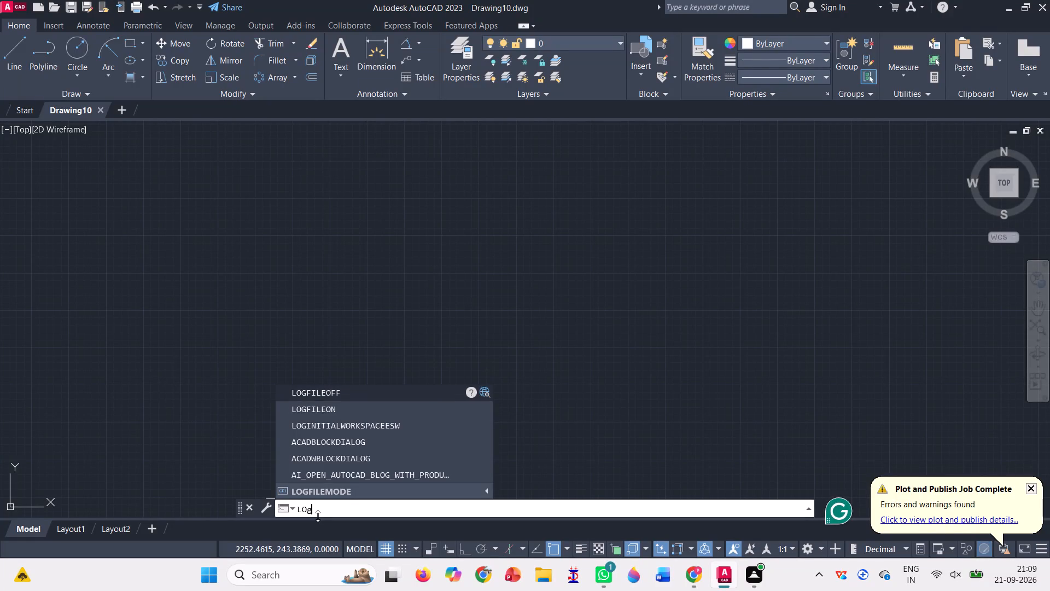
left_click(364, 410)
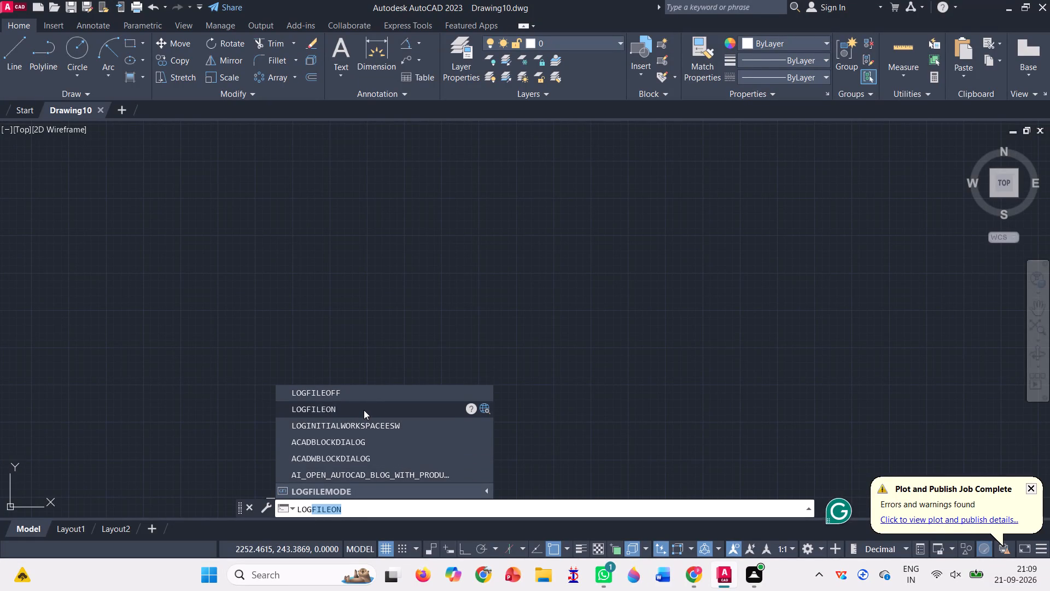
With Ortho on, draw a horizontal line toward positive X as two consecutive segments of 79 and 41 units.
left_click(13, 63)
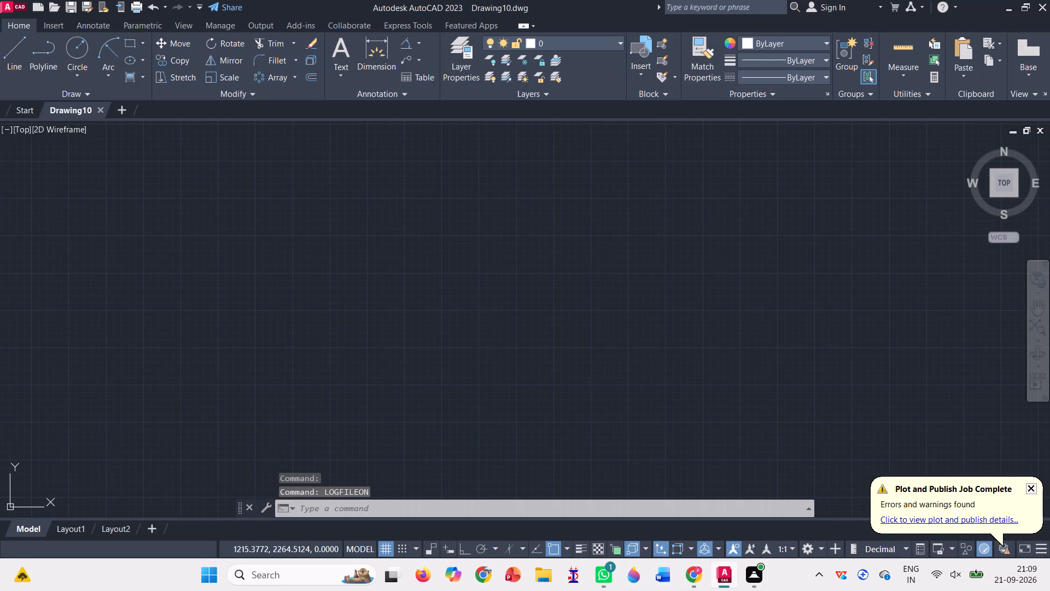
left_click(329, 334)
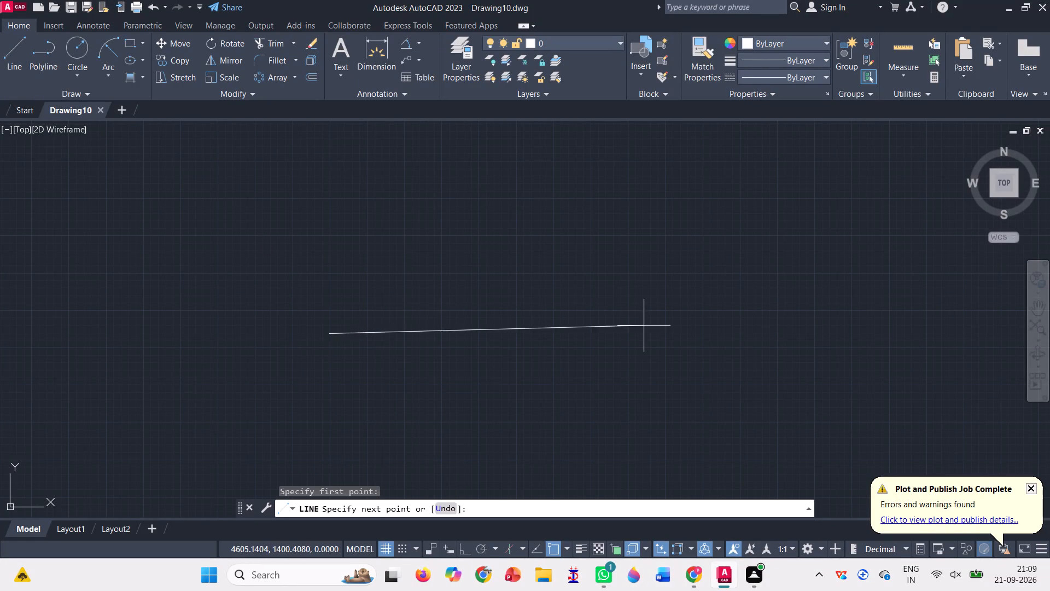
left_click(459, 551)
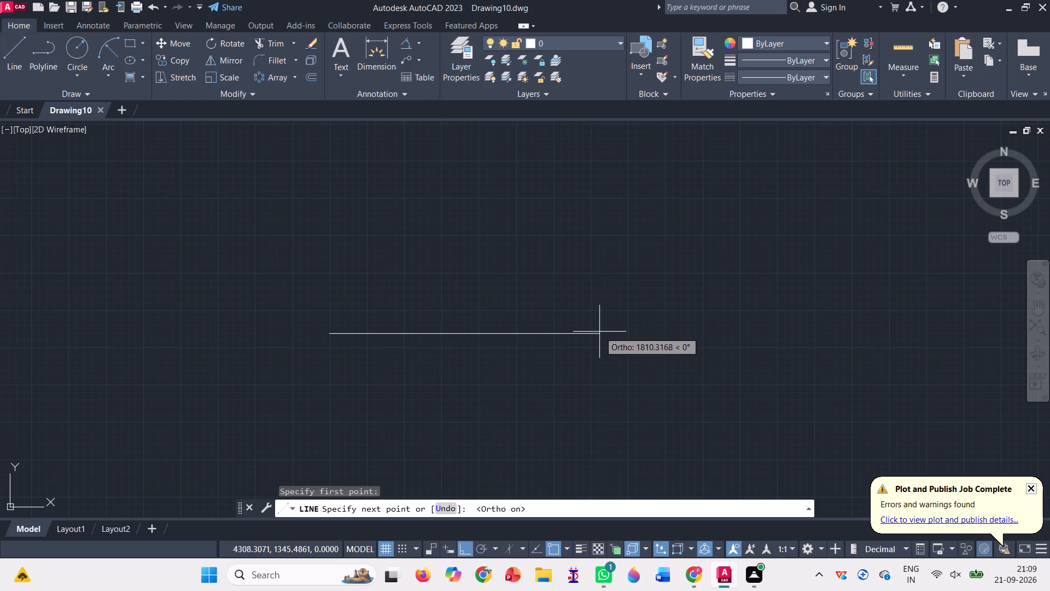
type("79")
key("Return")
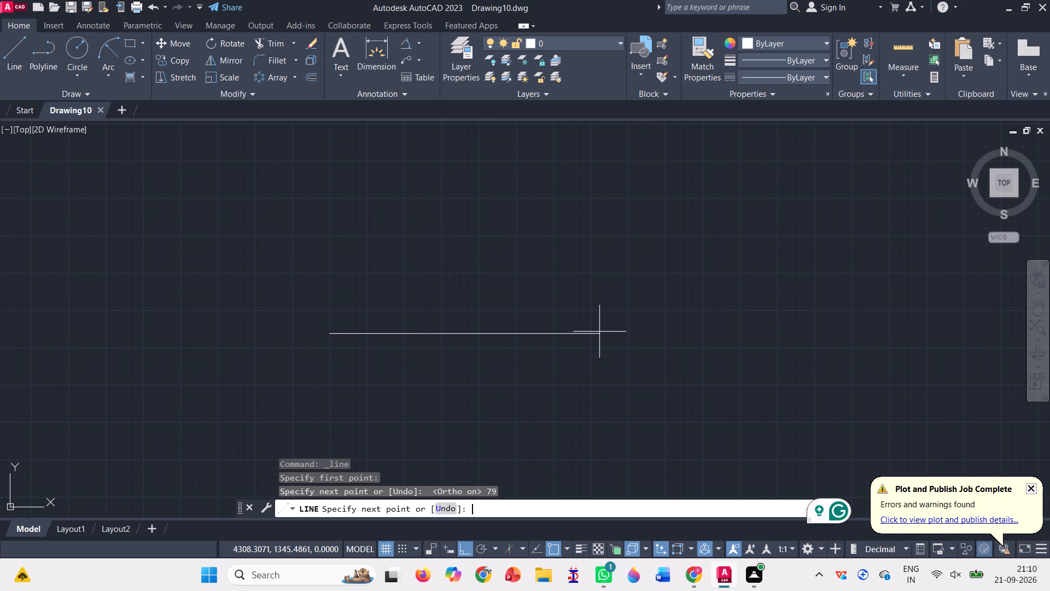
type("41")
key("Return")
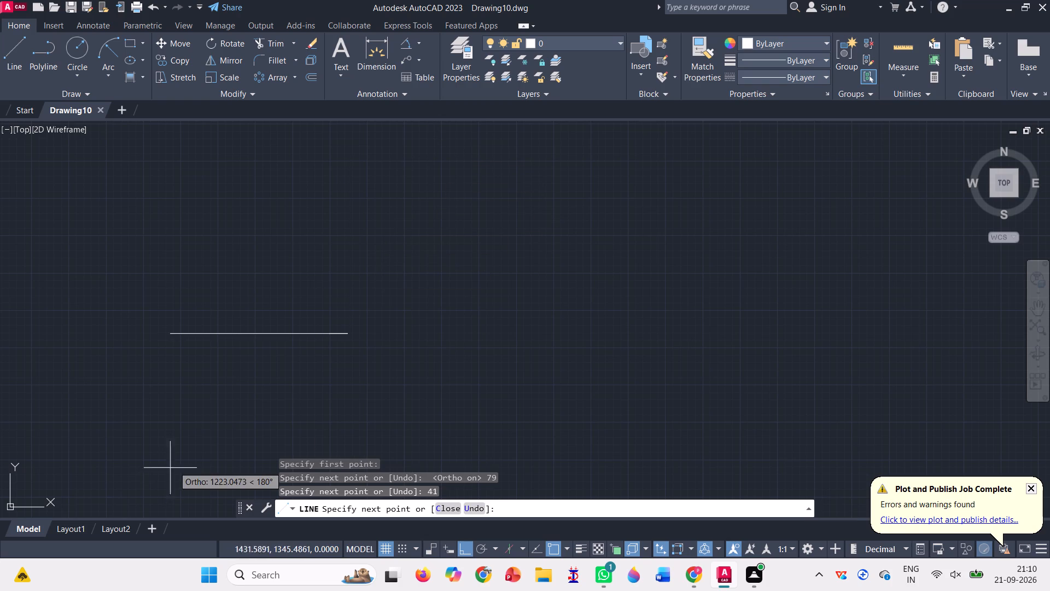
Continue the line from its free end with a vertical segment 30 units up, followed by one 60 units down.
scroll(323, 343, "up", 1)
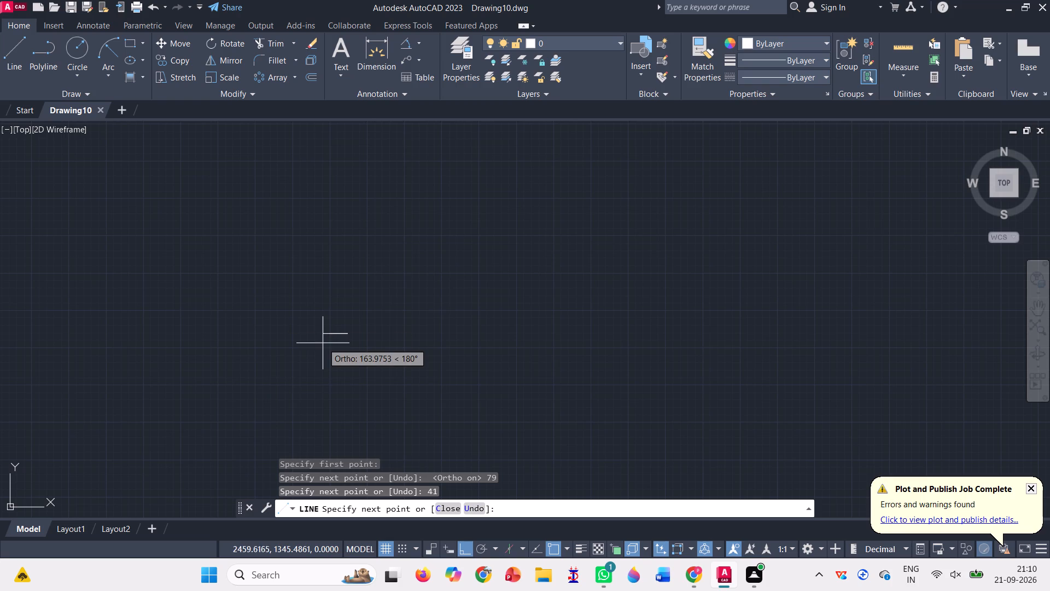
scroll(323, 343, "up", 3)
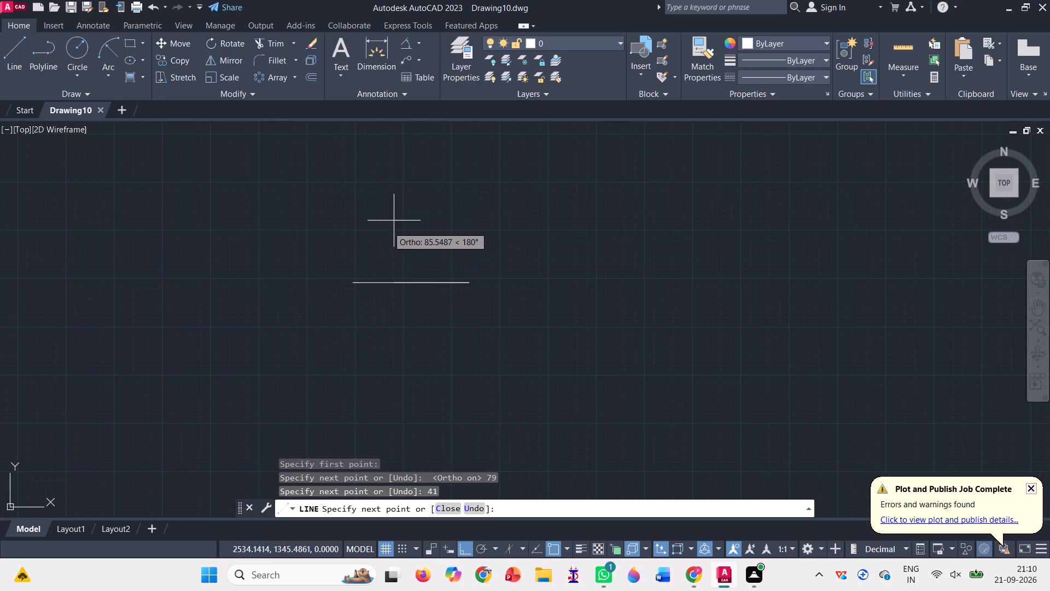
scroll(354, 269, "up", 2)
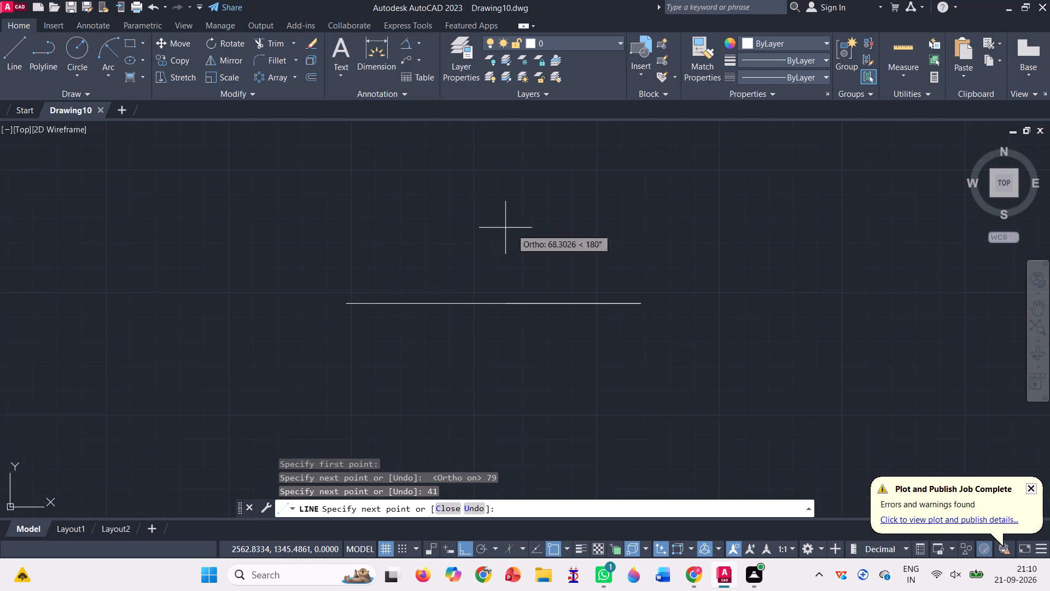
scroll(544, 237, "up", 2)
scroll(544, 237, "down", 2)
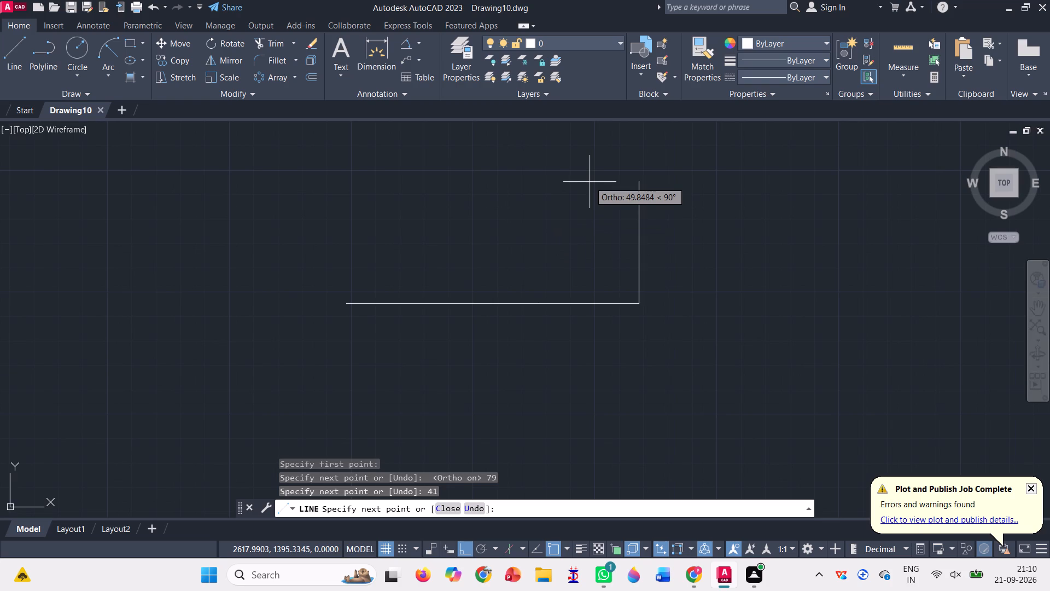
type("30")
key("Return")
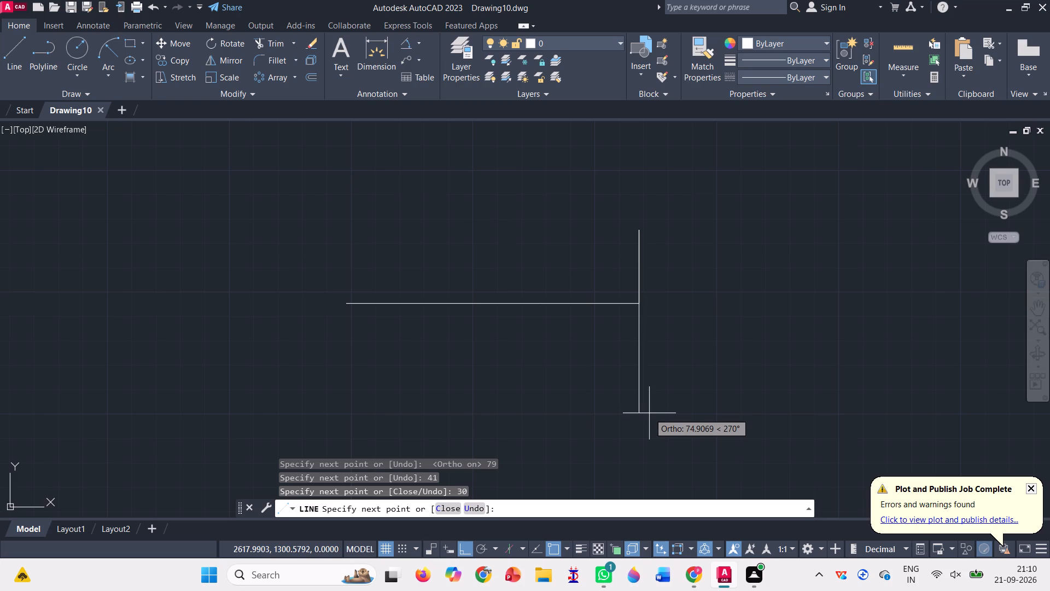
type("60")
key("Return")
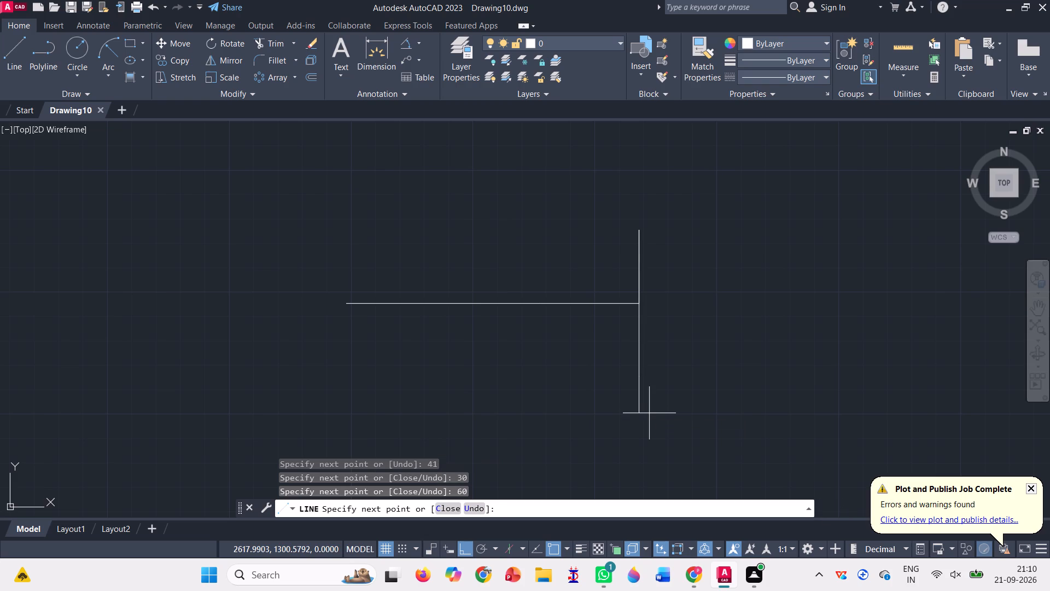
key("Escape")
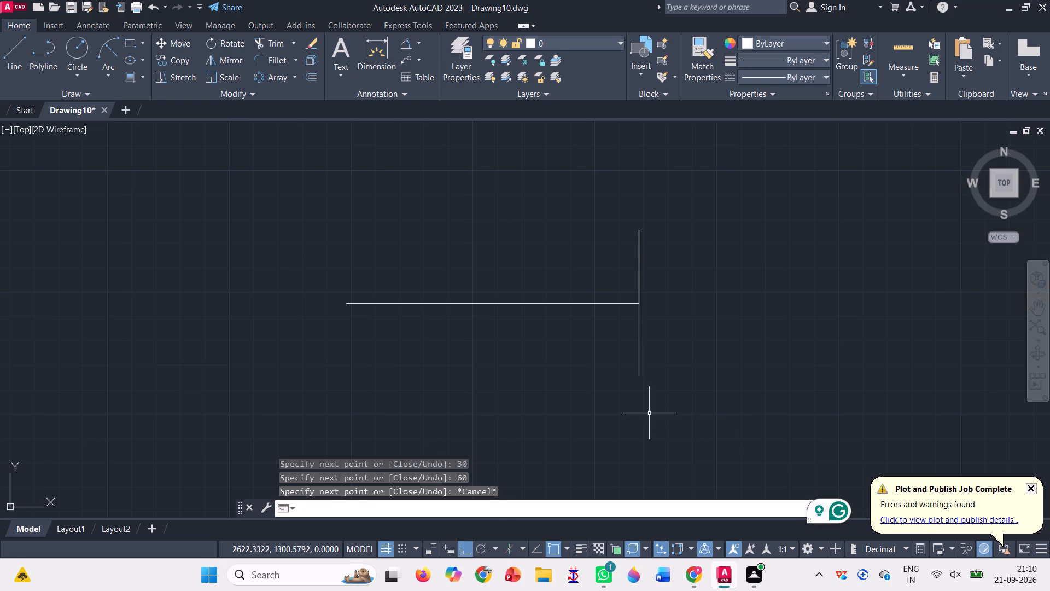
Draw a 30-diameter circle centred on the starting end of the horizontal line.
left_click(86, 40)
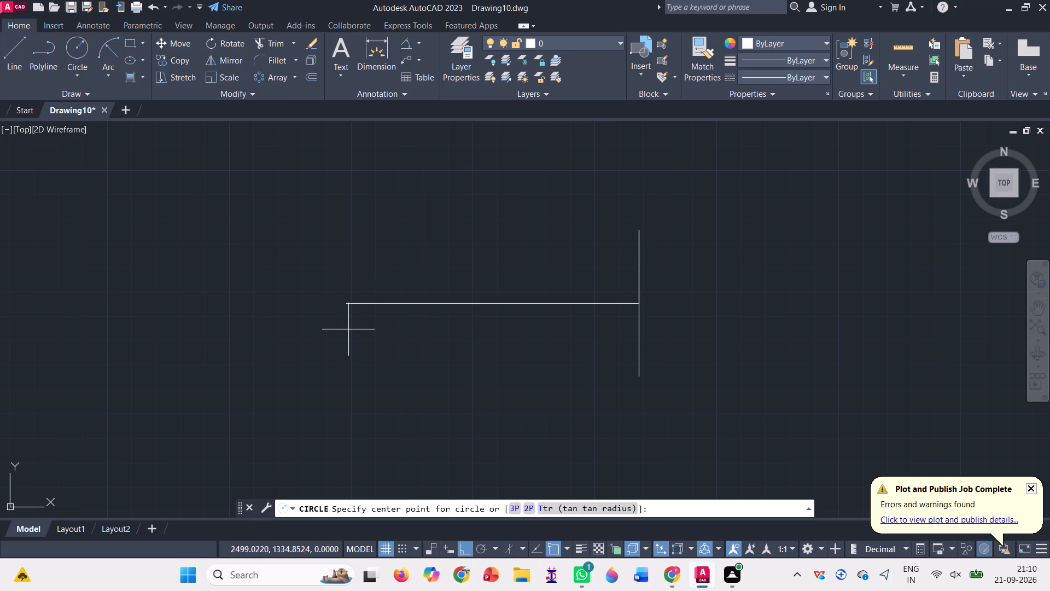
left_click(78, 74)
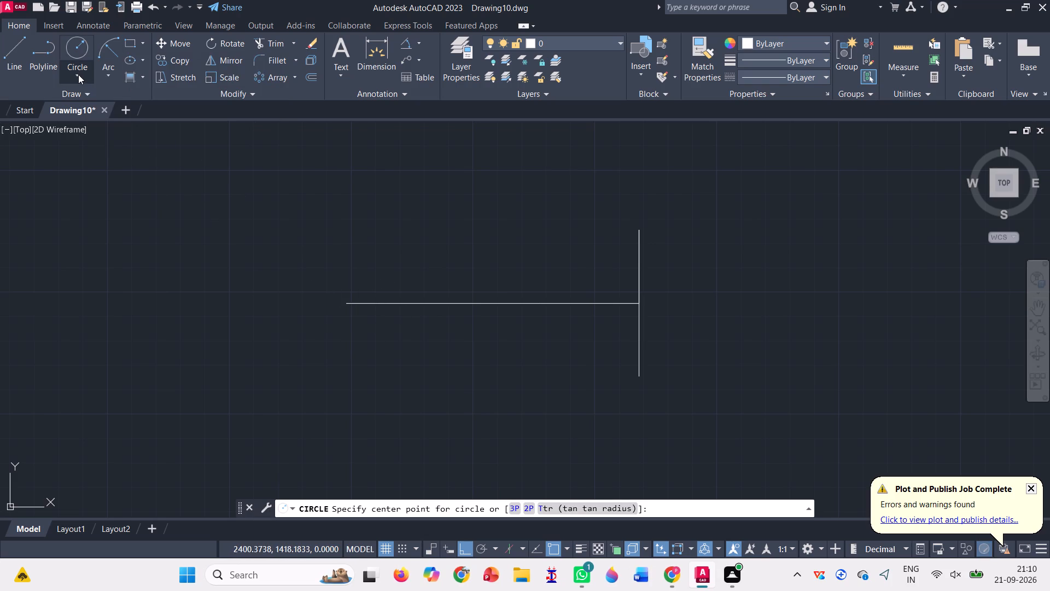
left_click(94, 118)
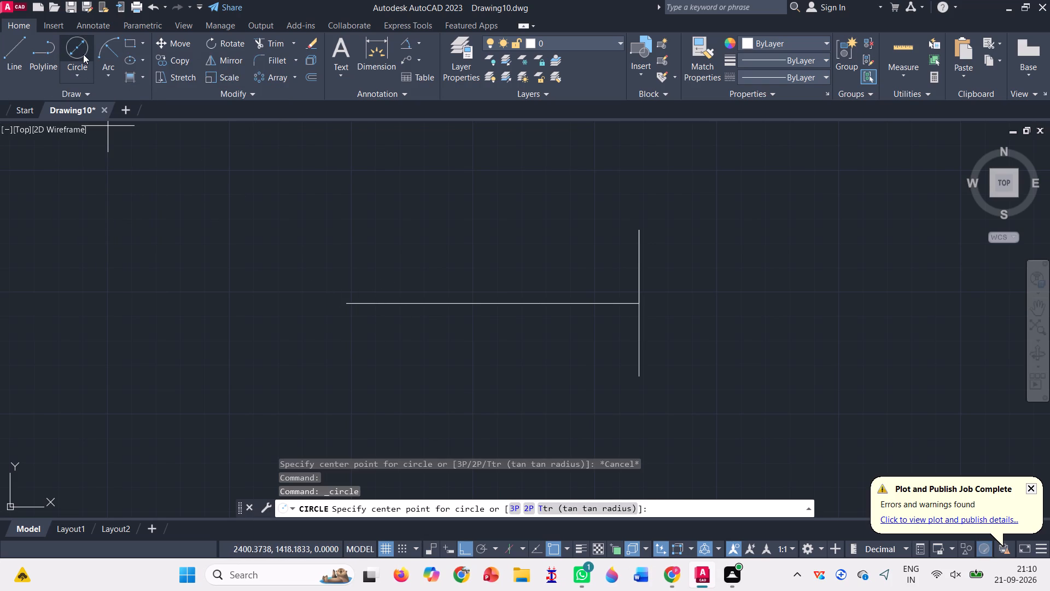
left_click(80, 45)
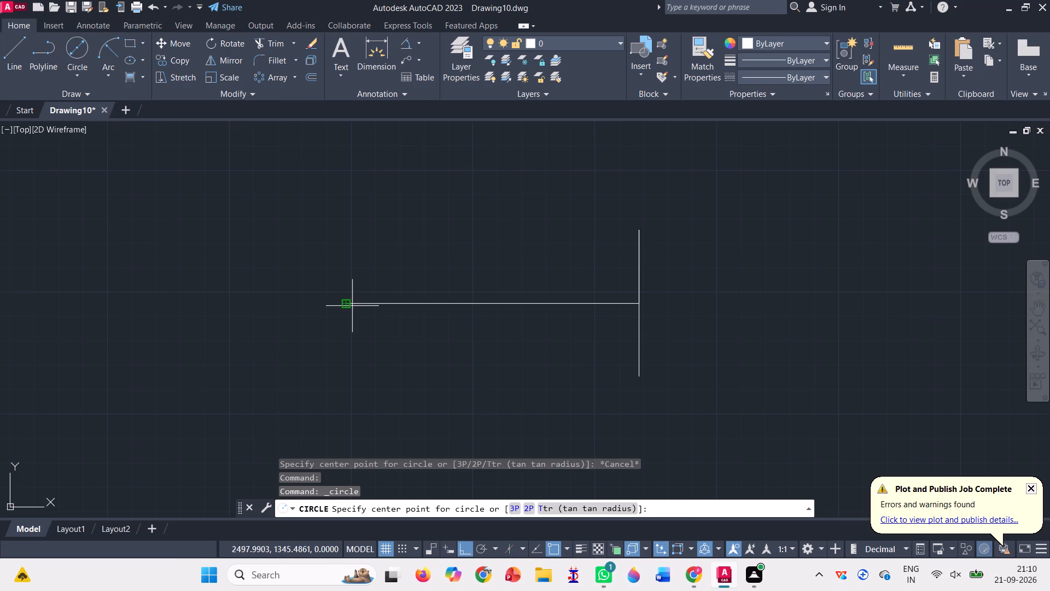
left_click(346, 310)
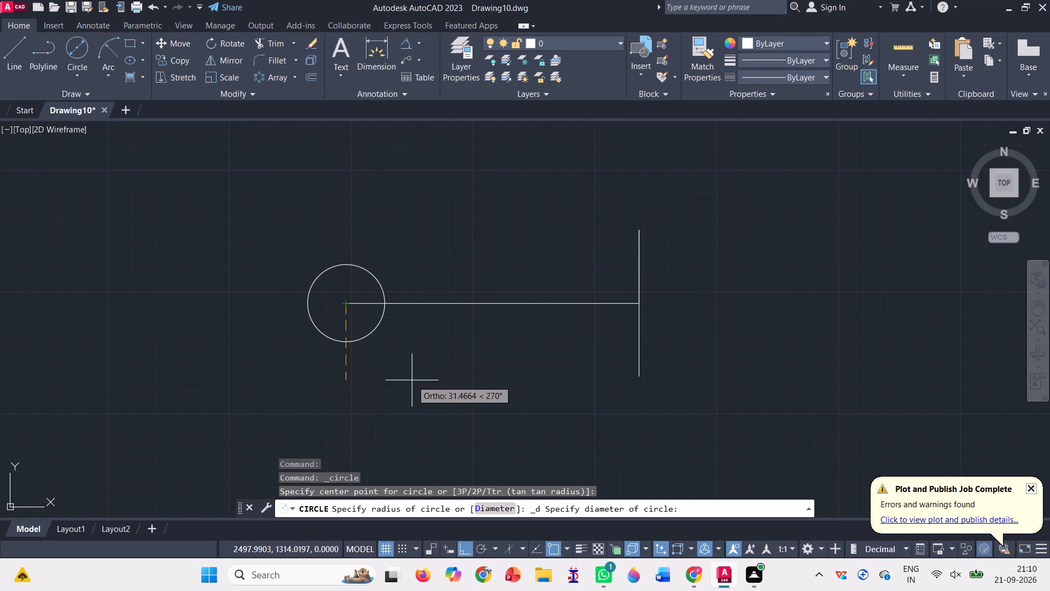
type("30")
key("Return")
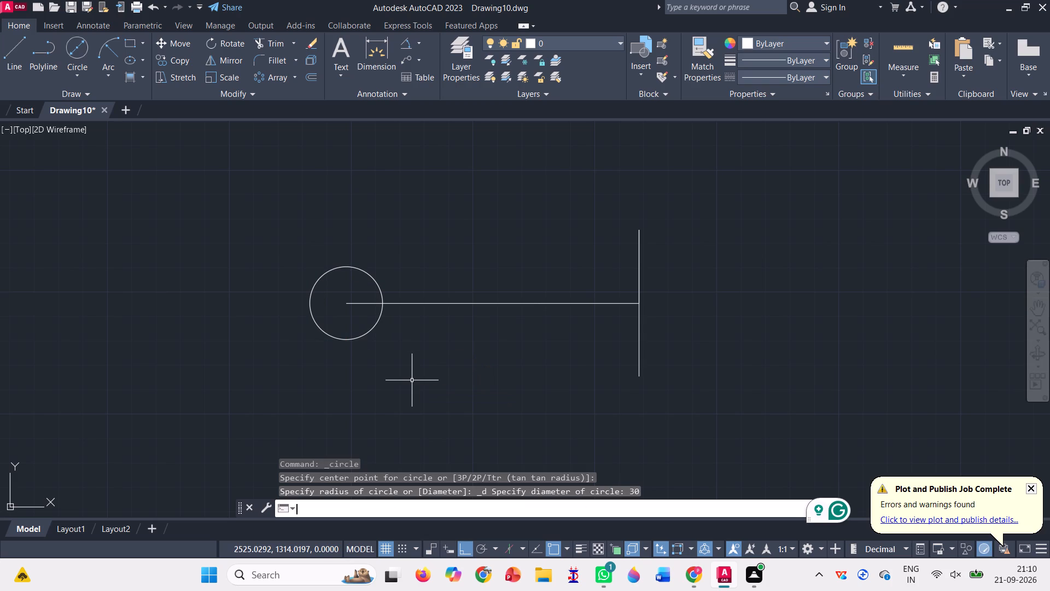
Draw two concentric circles of diameter 50 and 84 centred on the starting end of the horizontal line.
left_click(75, 45)
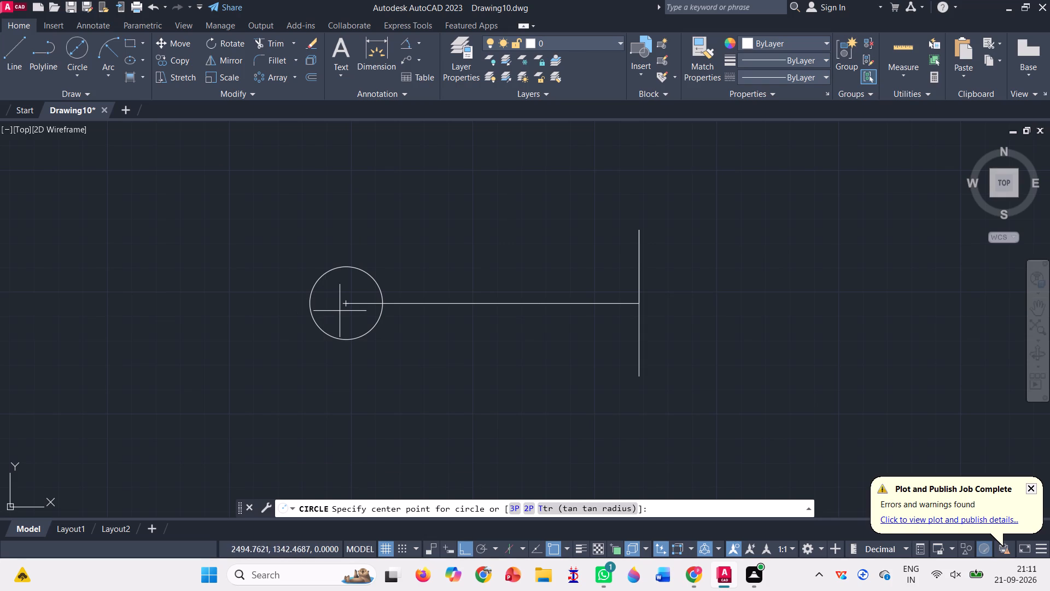
left_click(347, 304)
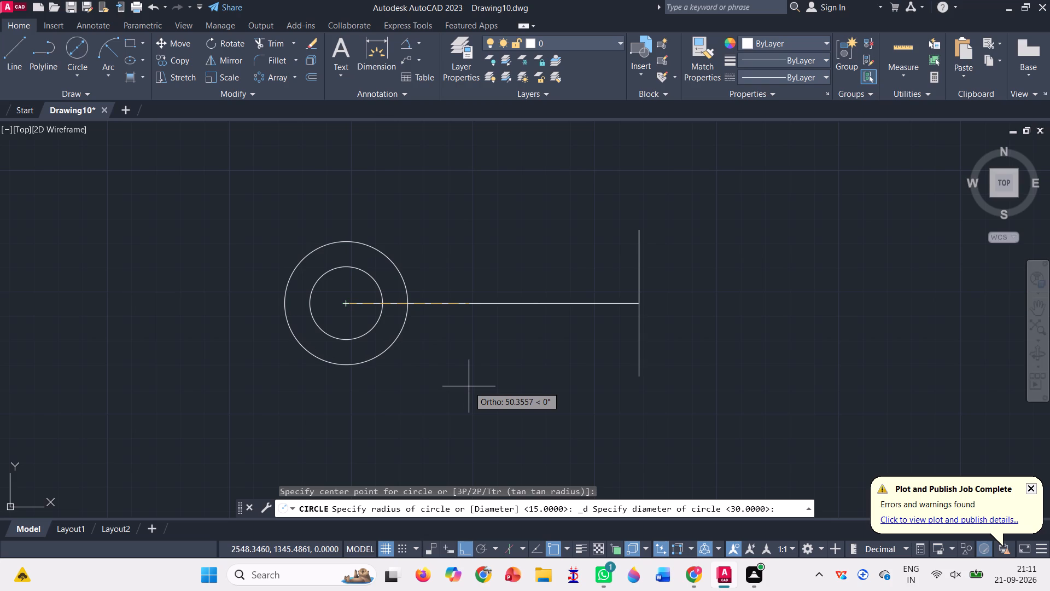
type("50")
key("Return")
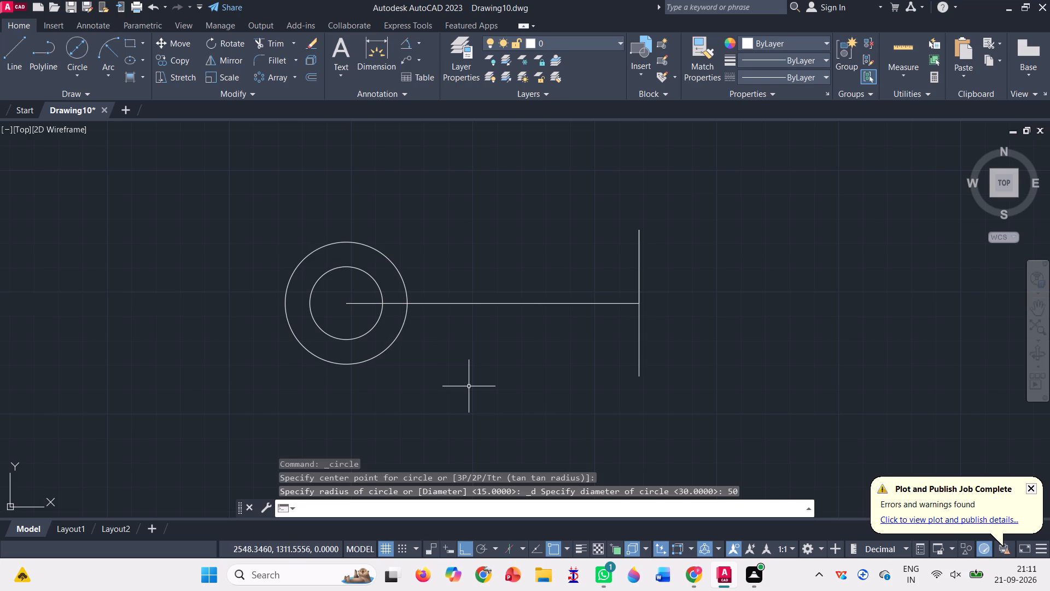
left_click(75, 47)
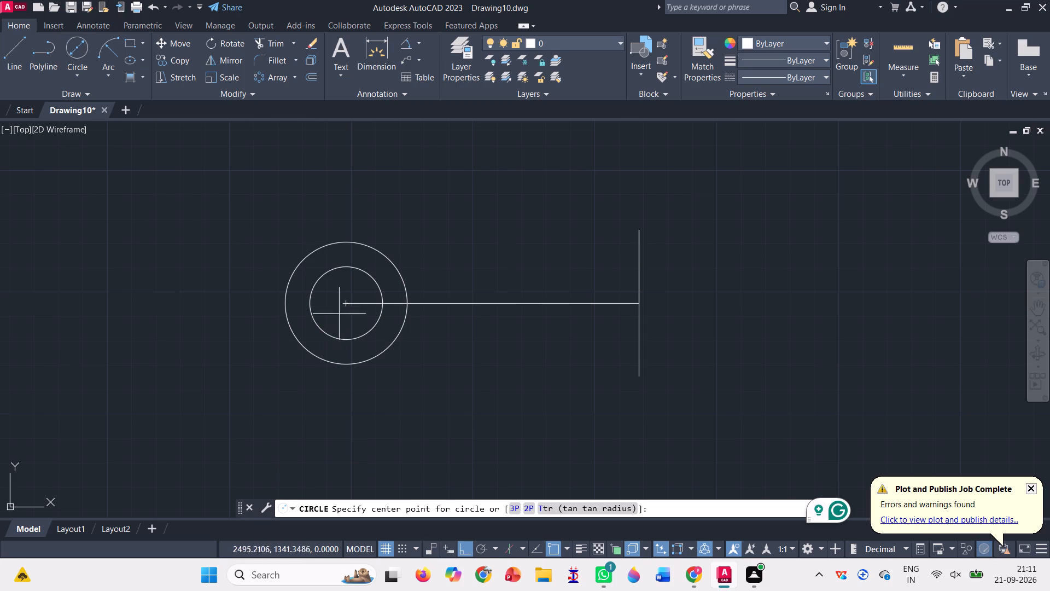
left_click(343, 300)
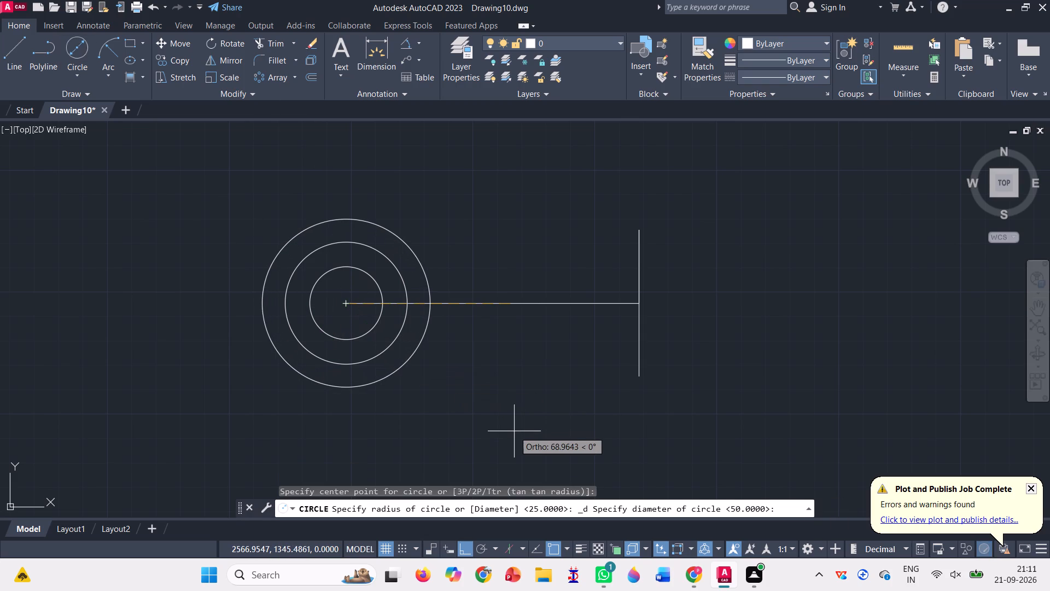
type("84")
key("Return")
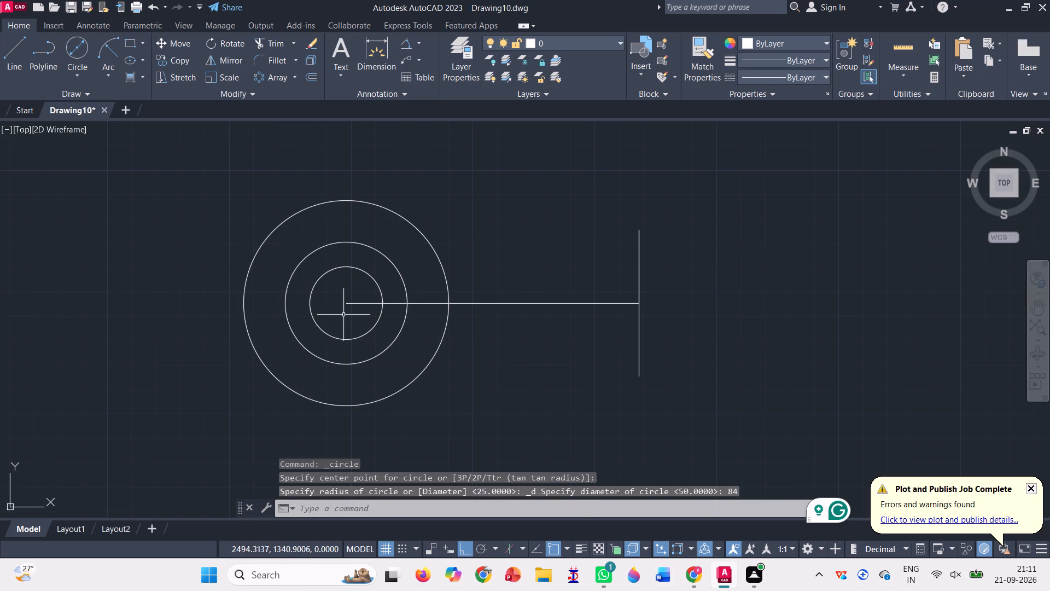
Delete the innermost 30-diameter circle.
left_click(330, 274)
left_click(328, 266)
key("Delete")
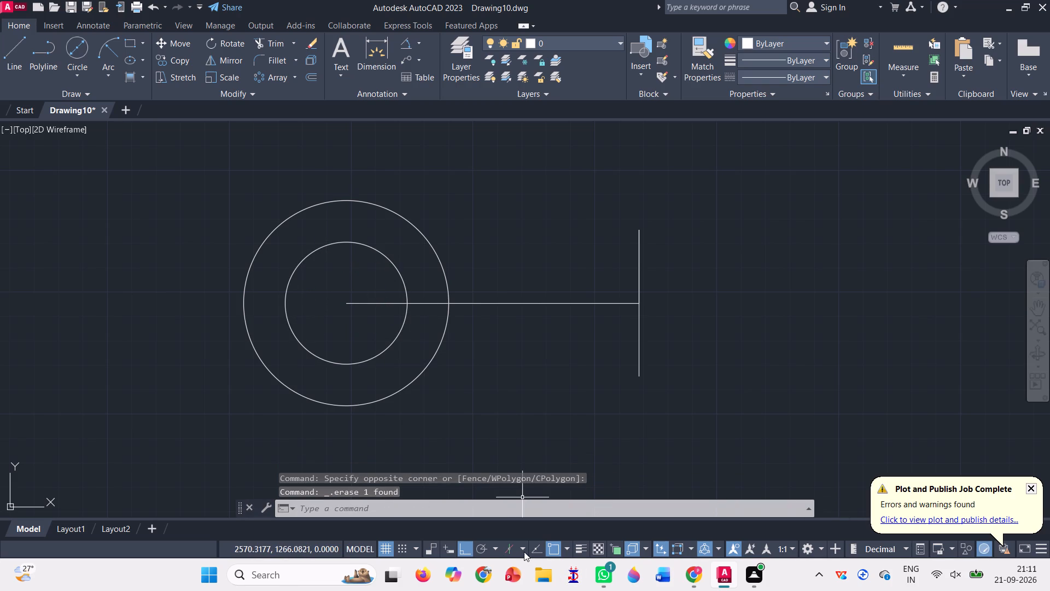
Turn on polar tracking at 45-degree increments and draw a ray at 45° up from the centre of the circles.
left_click(482, 547)
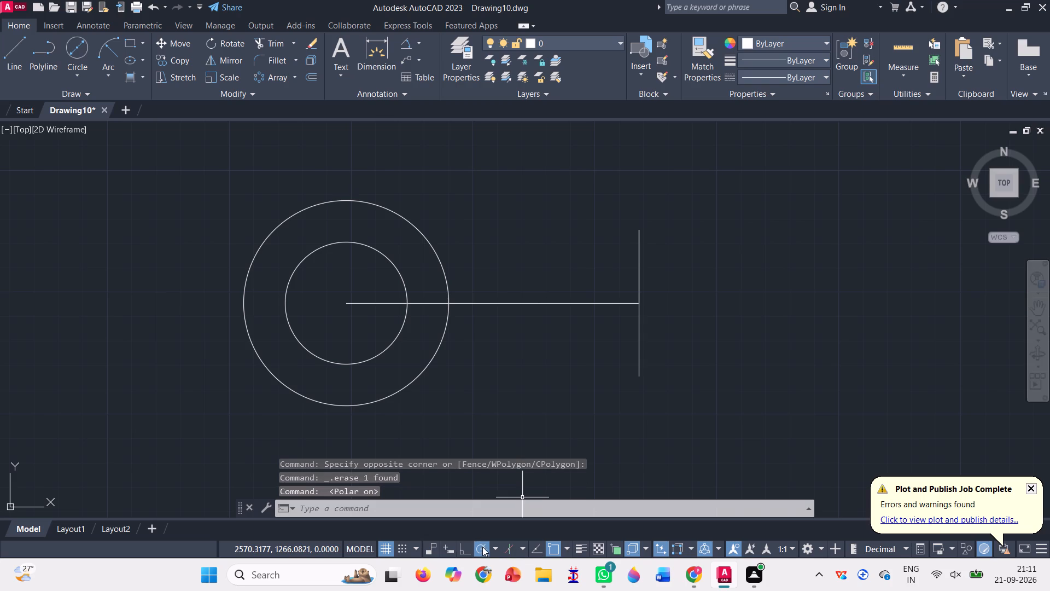
left_click(494, 547)
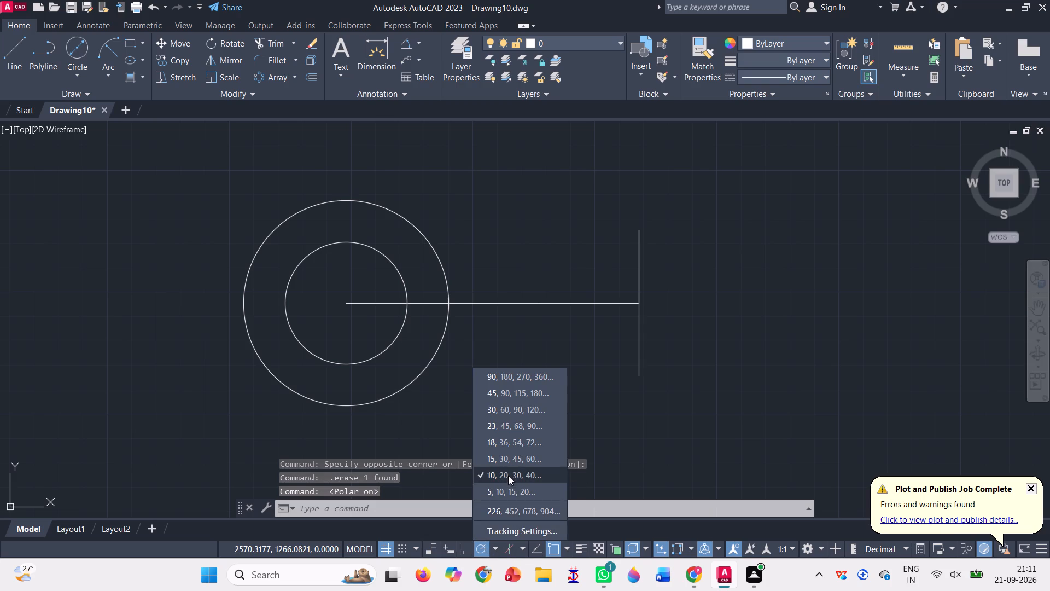
left_click(520, 394)
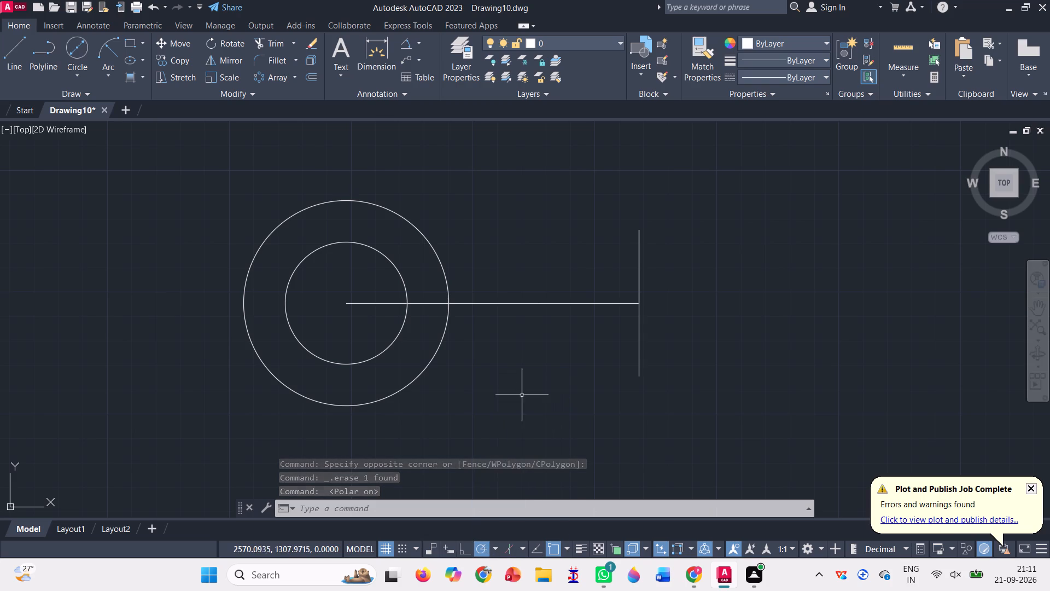
left_click(71, 96)
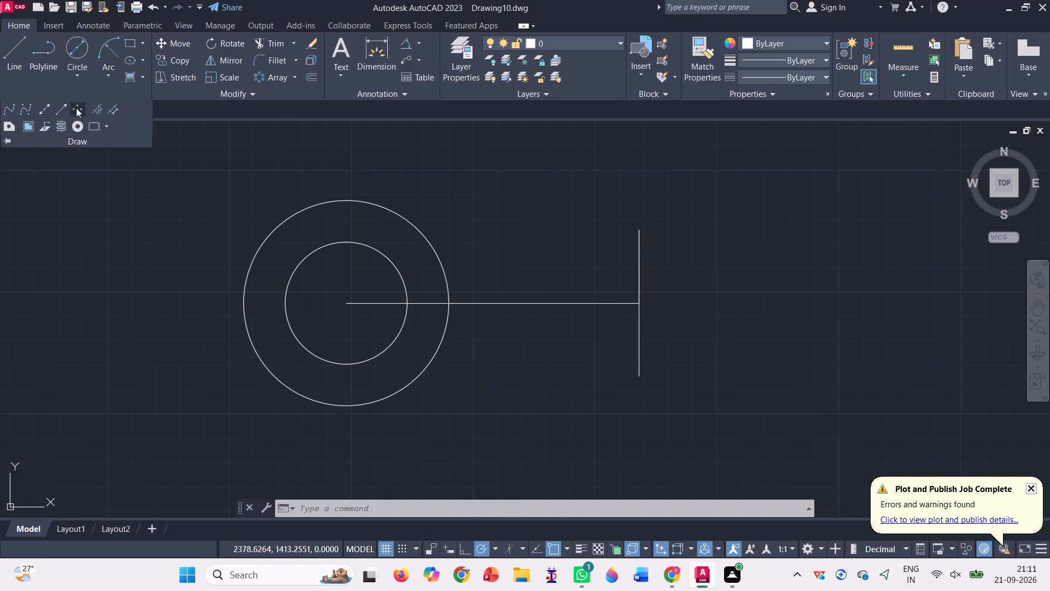
left_click(66, 105)
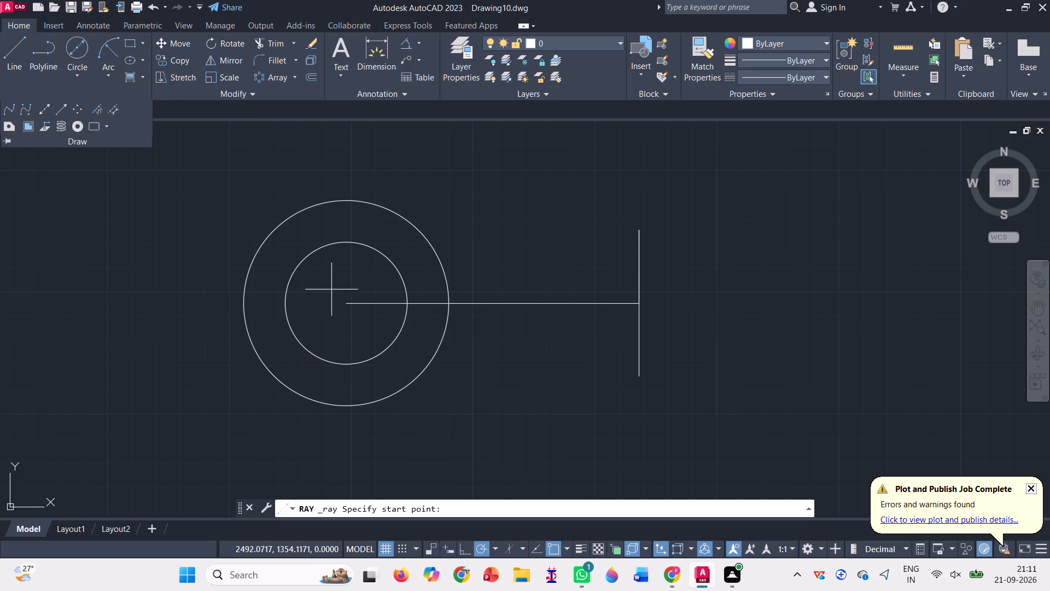
left_click(349, 300)
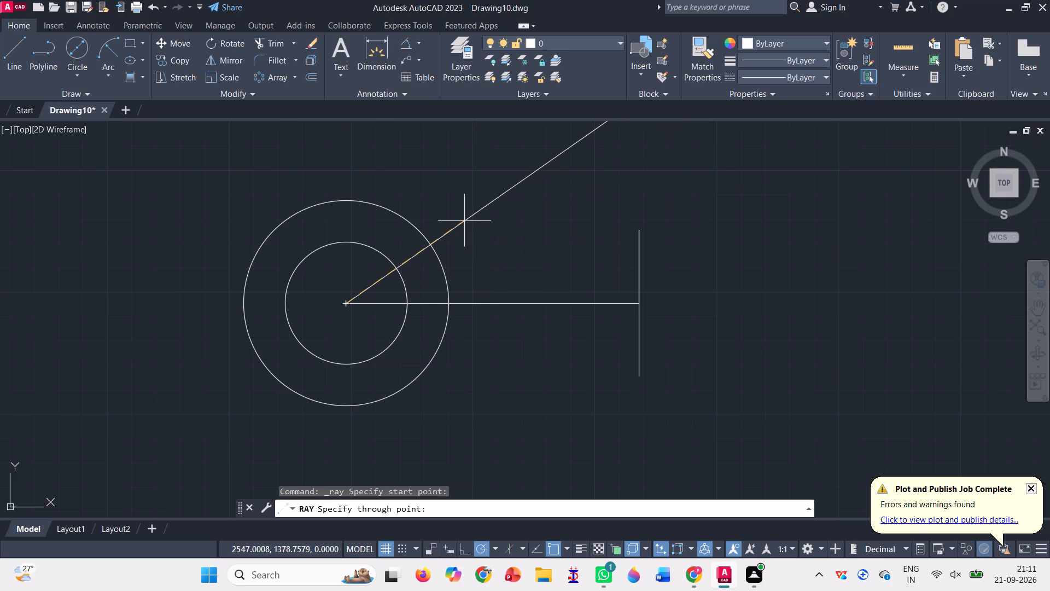
left_click(436, 214)
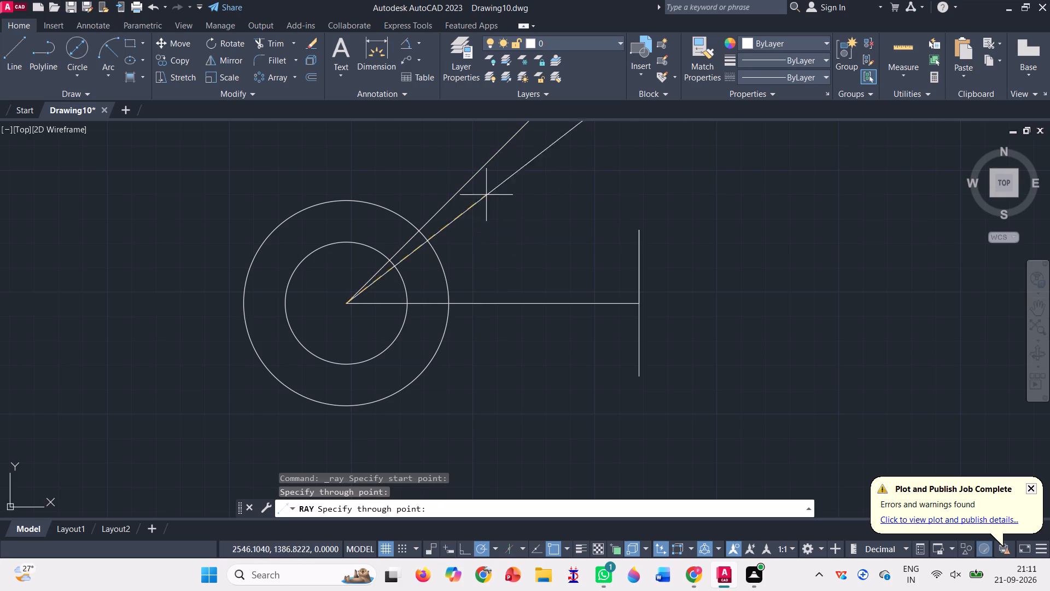
key("Escape")
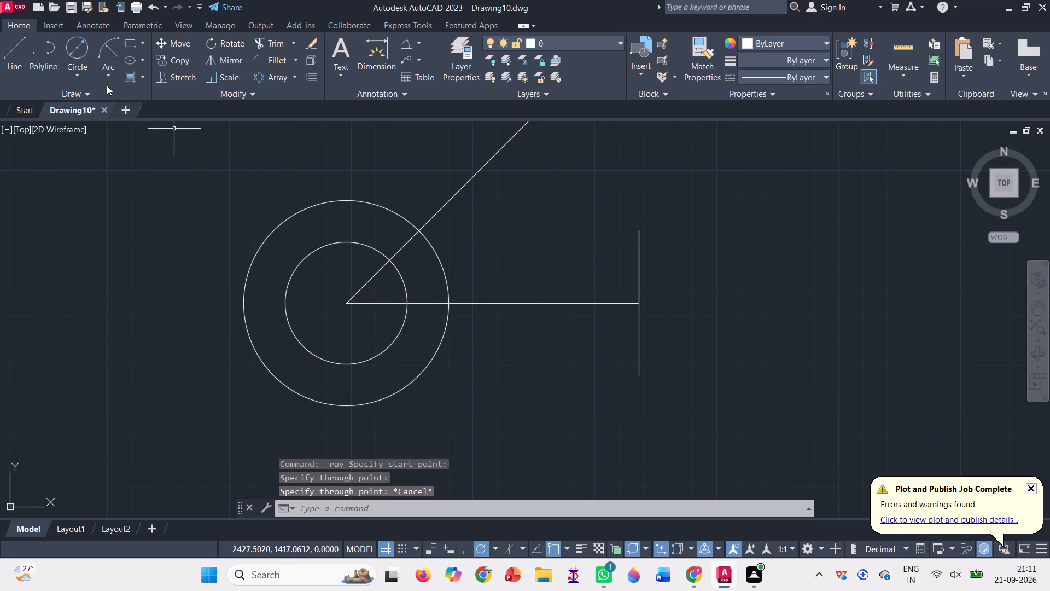
Trim the part of the ray that extends beyond the 84-diameter circle.
left_click(269, 40)
left_click_drag(416, 179, 506, 248)
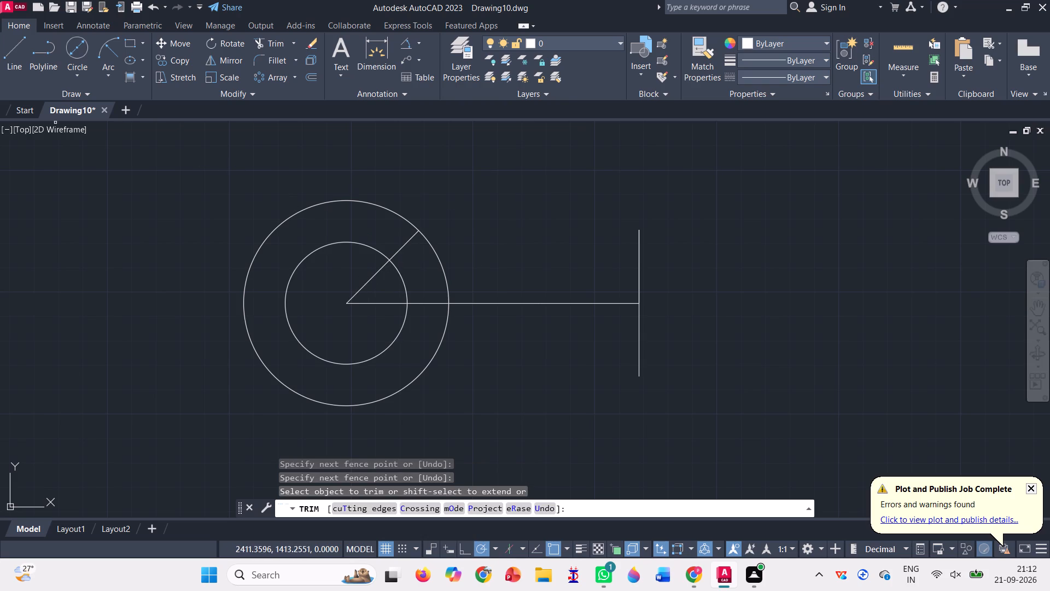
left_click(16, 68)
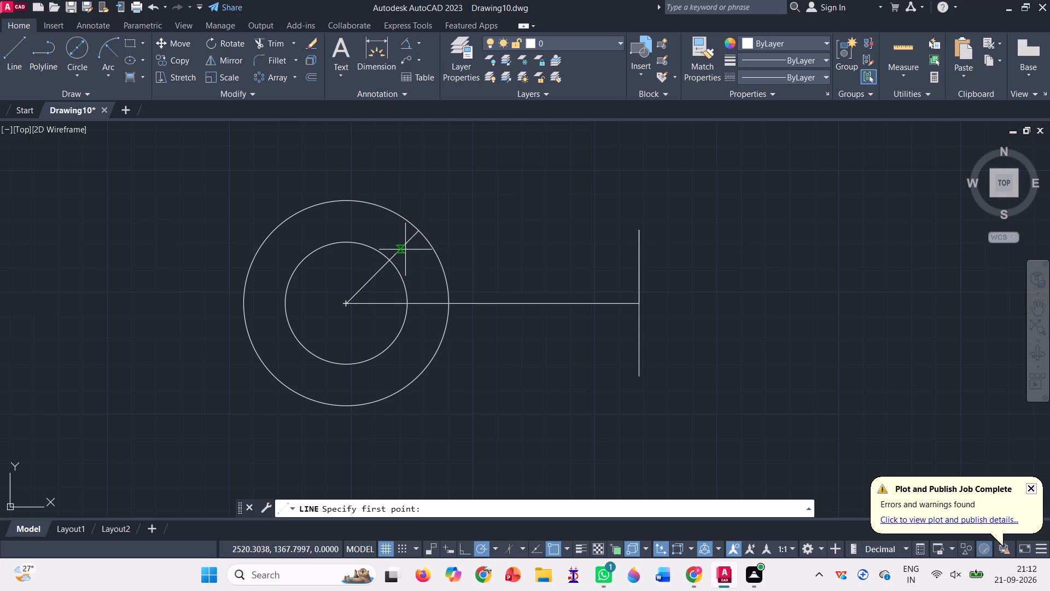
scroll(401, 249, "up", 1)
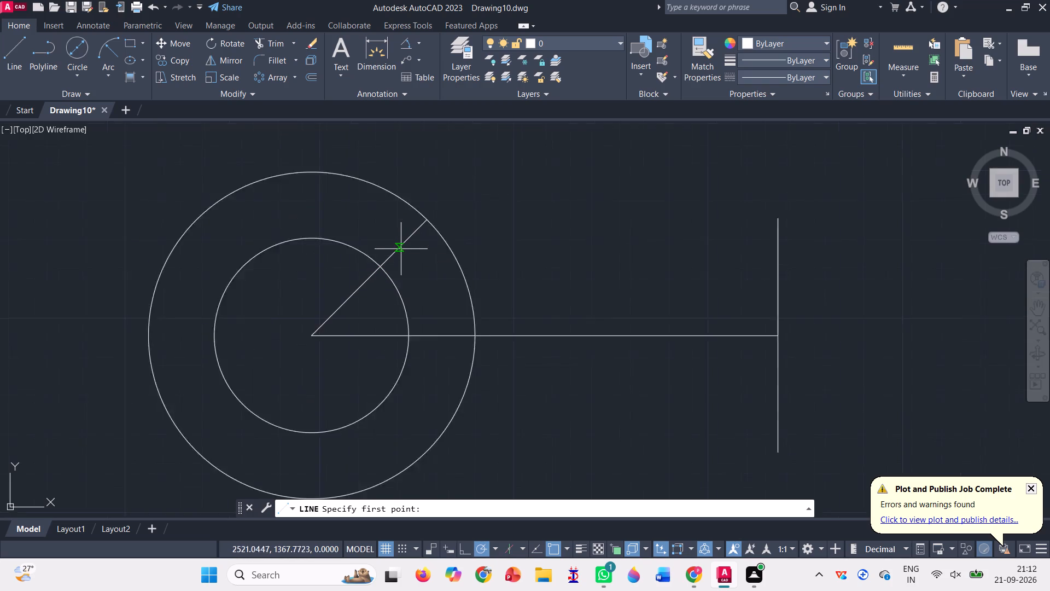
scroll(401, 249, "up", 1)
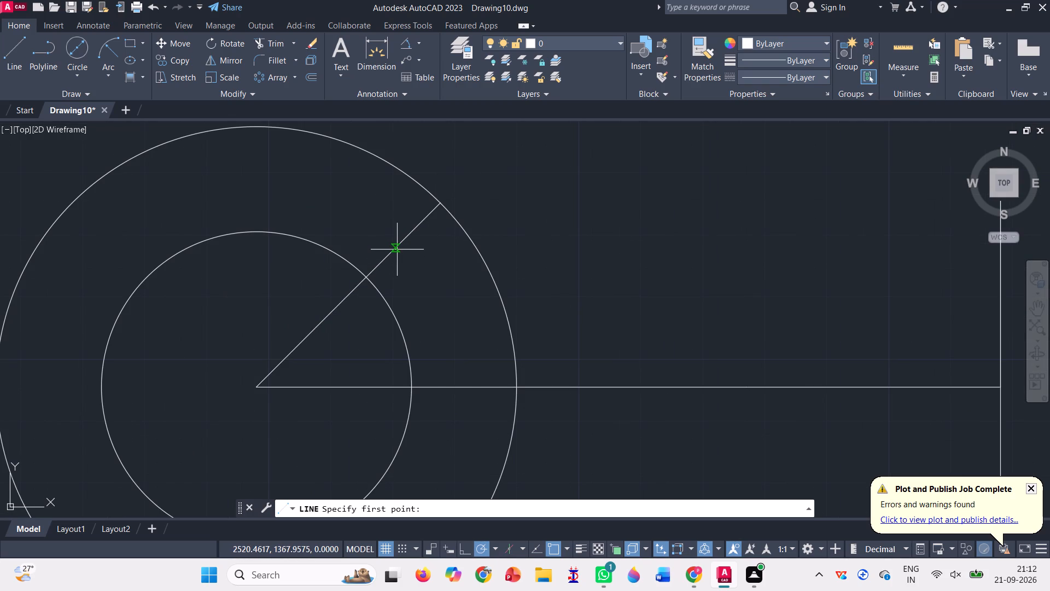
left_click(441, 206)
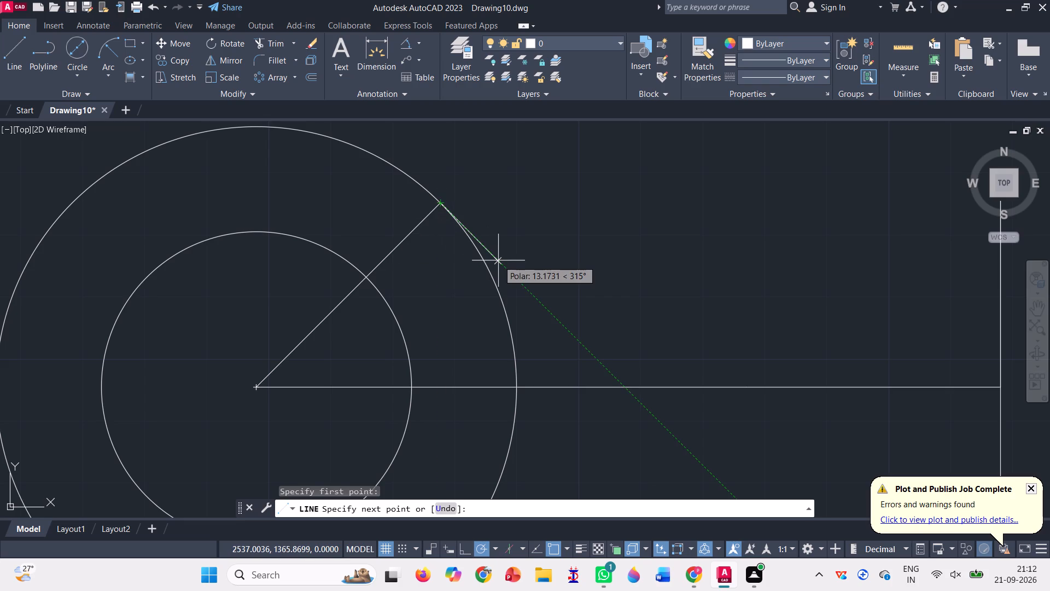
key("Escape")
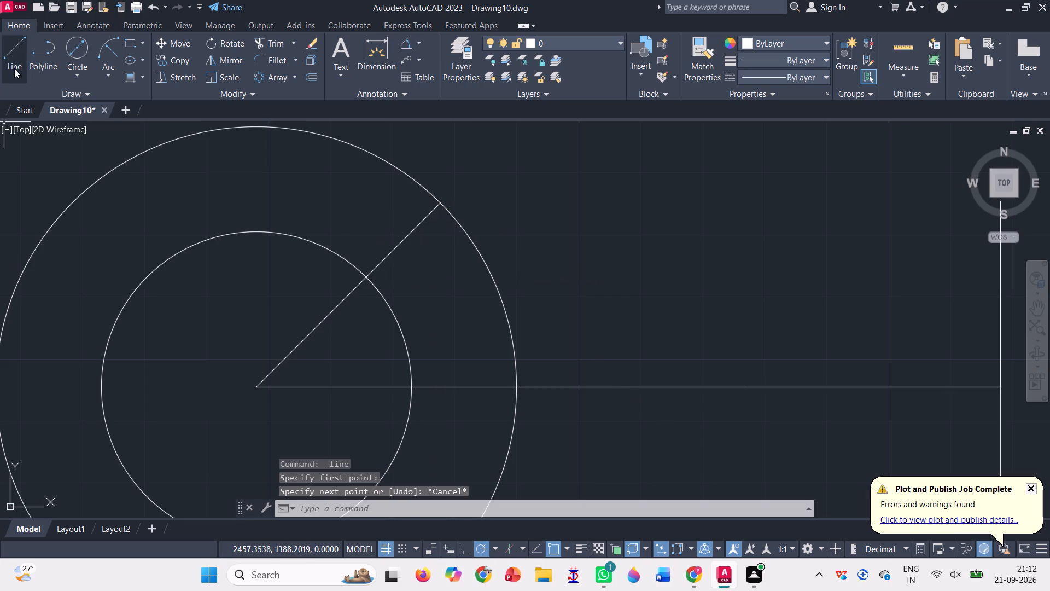
From a point on the ray between the two circles, draw a perpendicular line 6 units at 315°, followed by one 12 units at 135°.
left_click(16, 61)
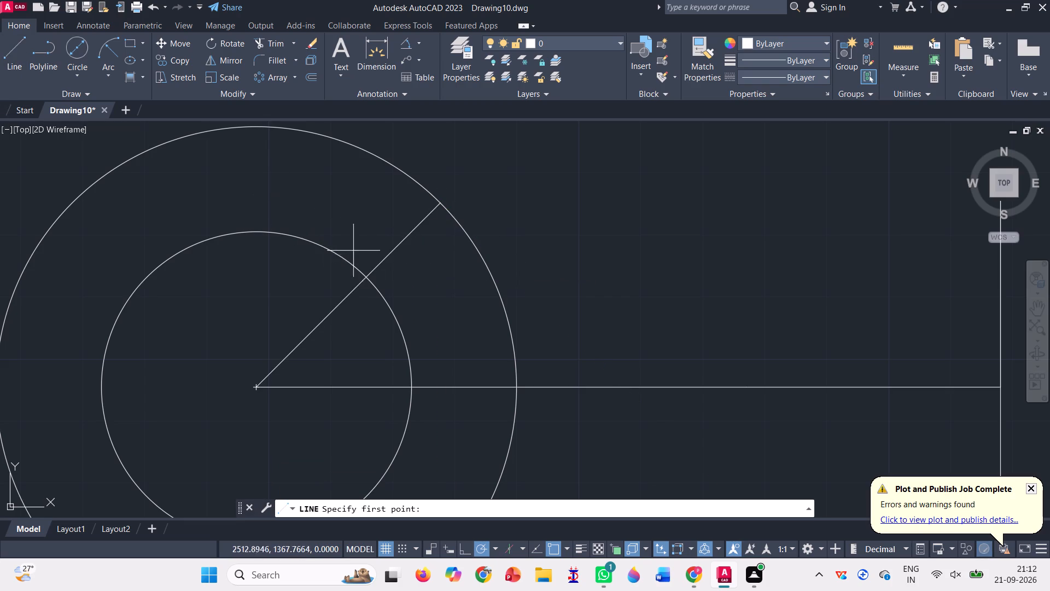
left_click(397, 246)
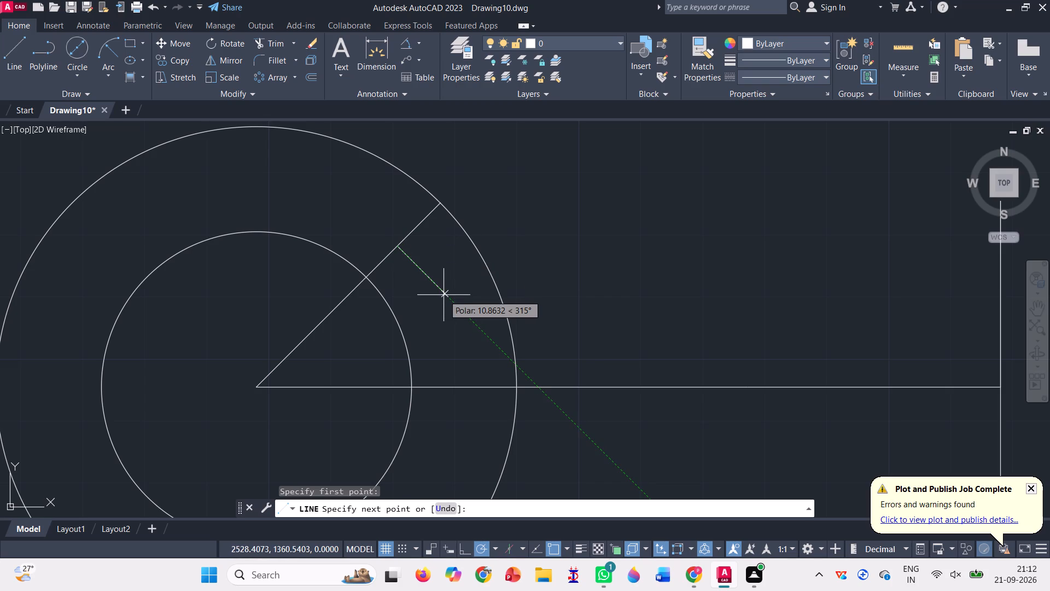
key("6")
key("Return")
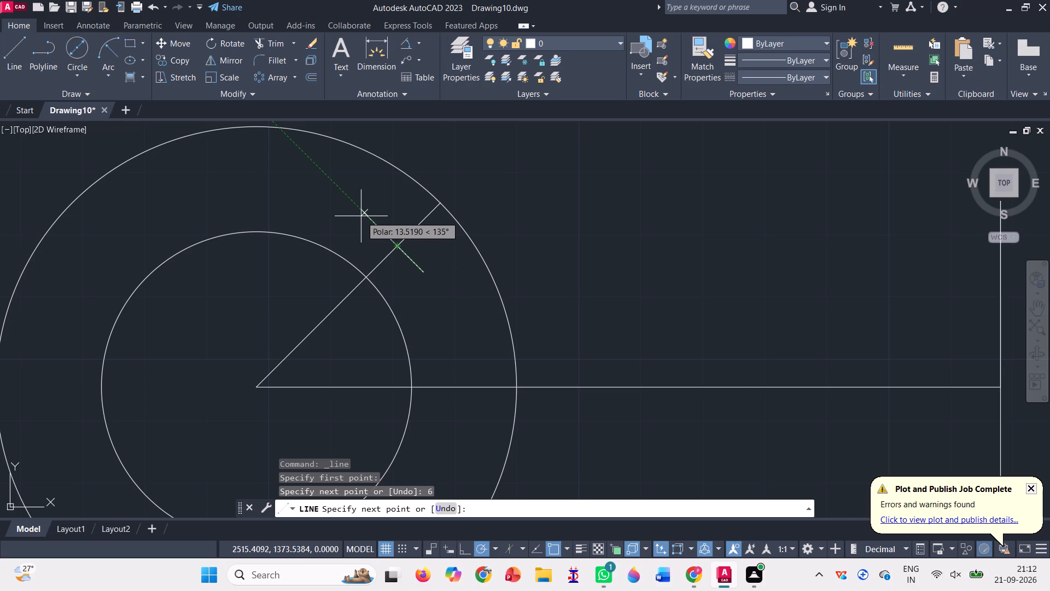
type("12")
key("Return")
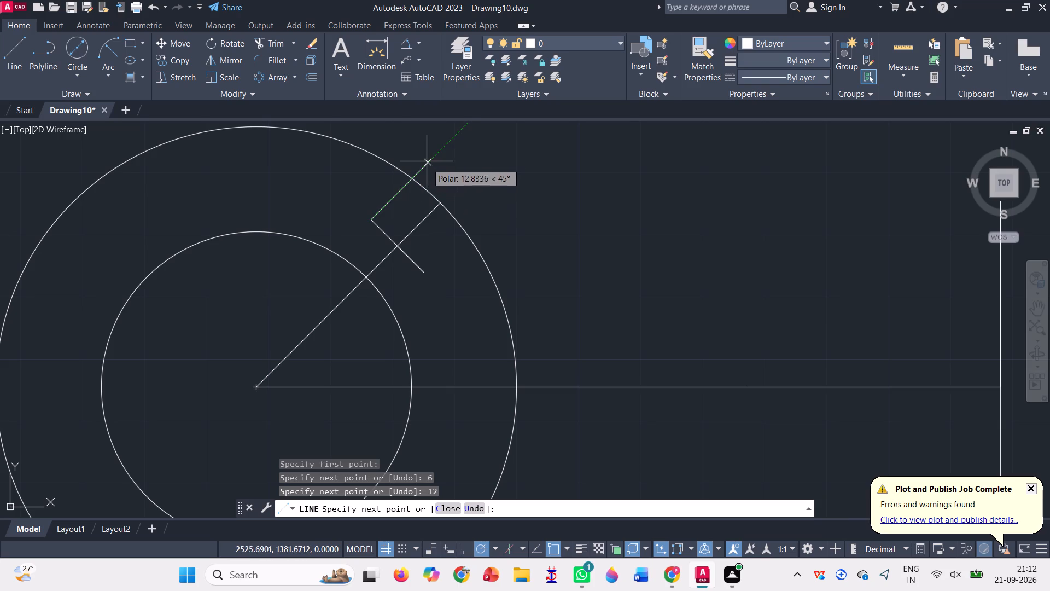
Draw 45° lines parallel to the ray through both ends of the perpendicular line, extending past both circles as slot sides.
left_click(427, 161)
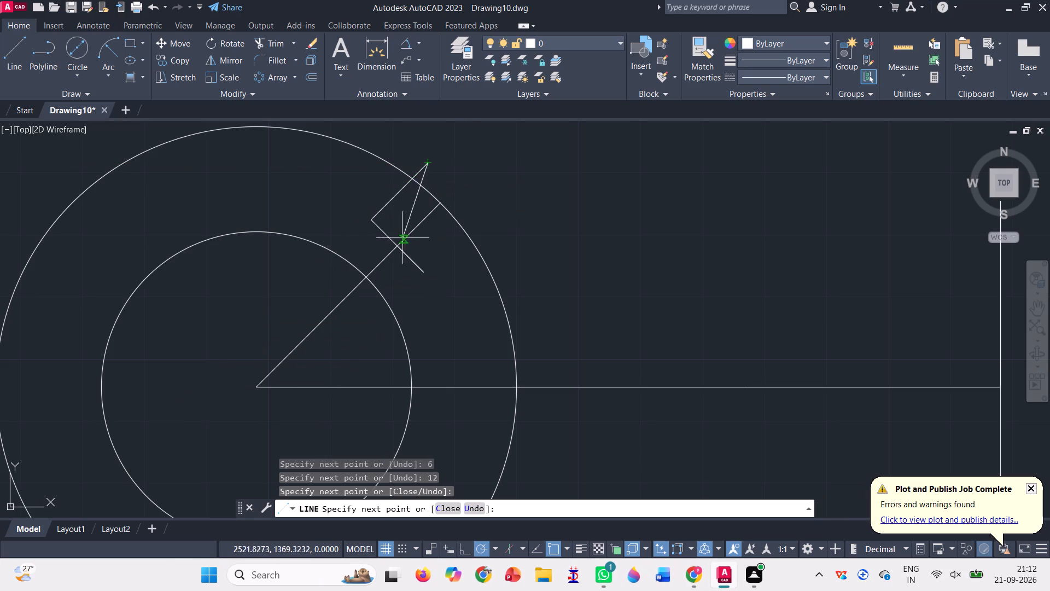
left_click(308, 274)
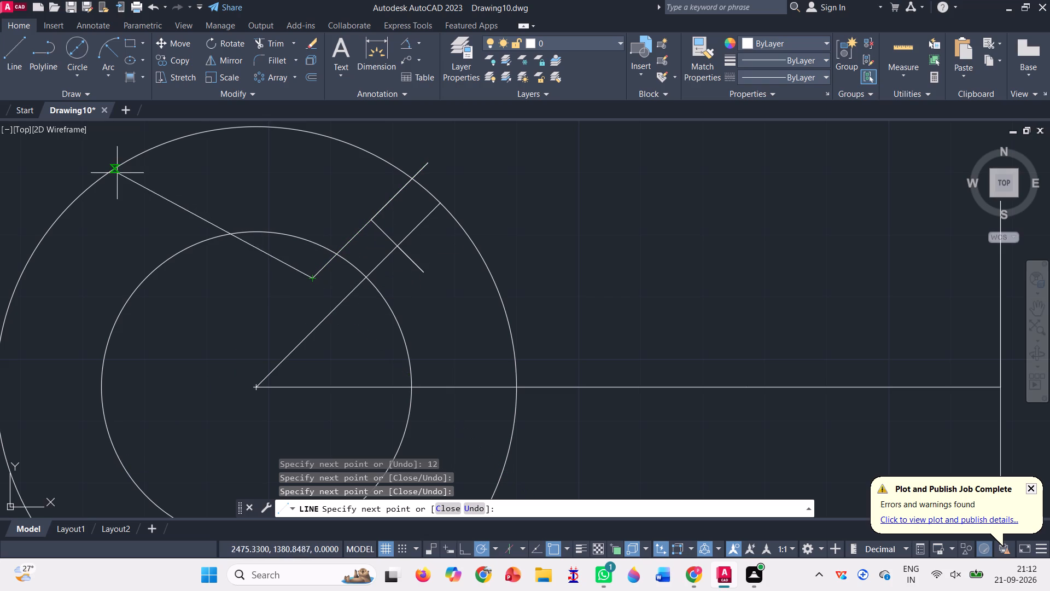
key("Escape")
left_click(20, 61)
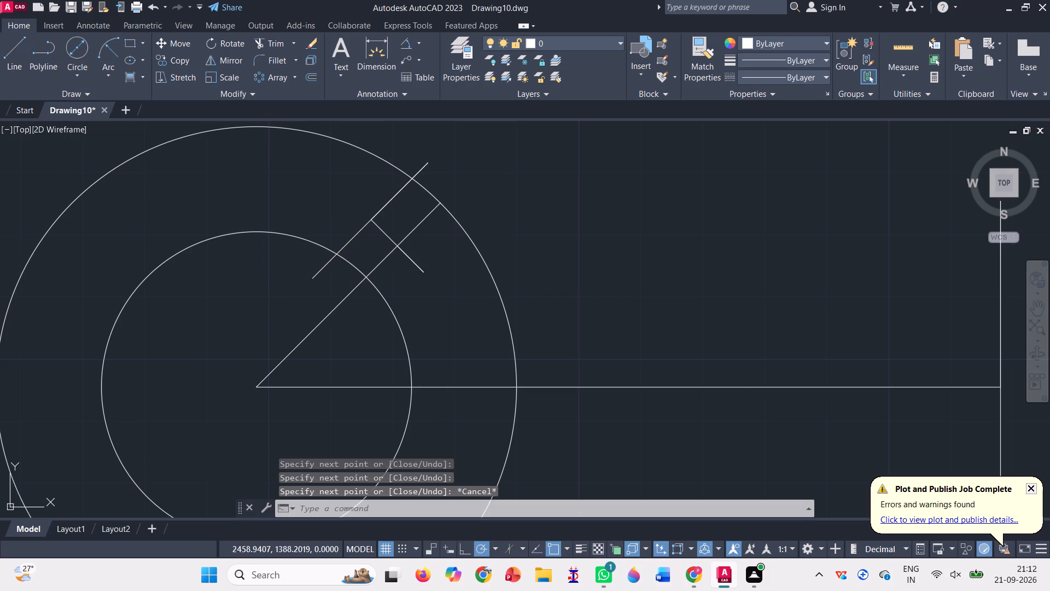
left_click(427, 271)
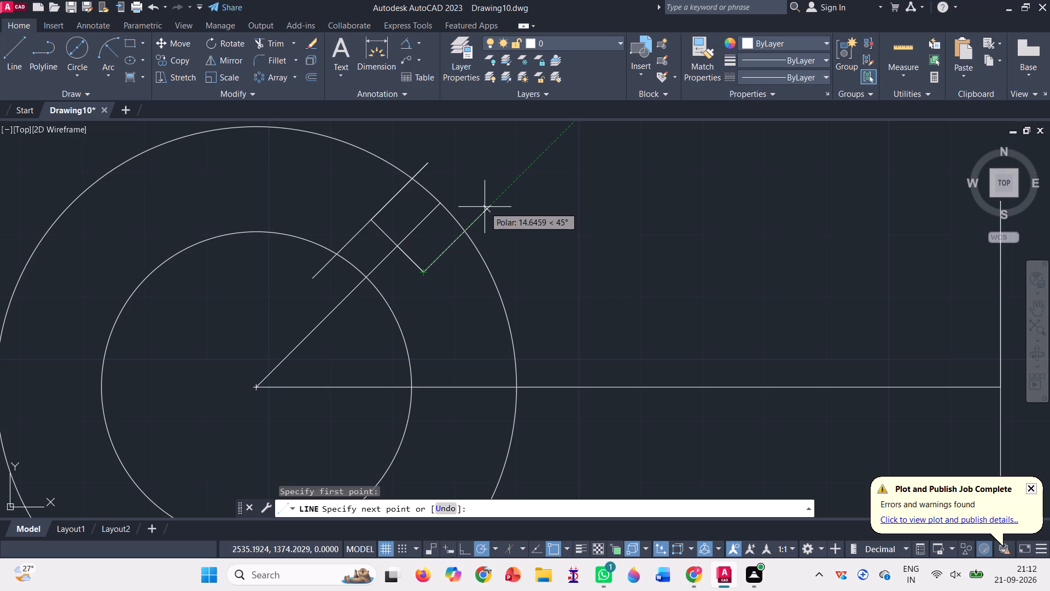
left_click(485, 207)
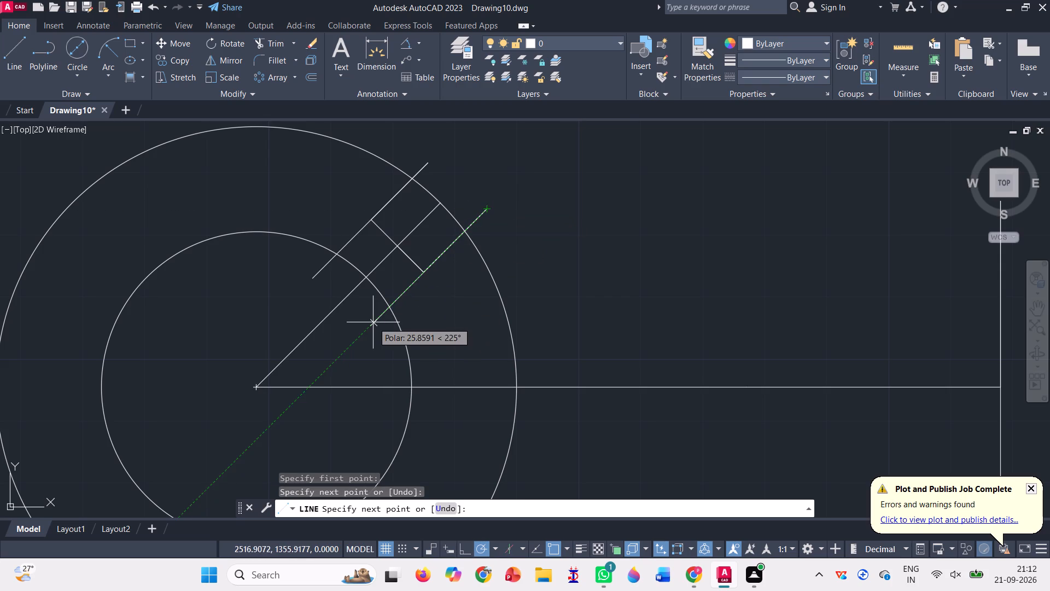
left_click(373, 324)
key("Escape")
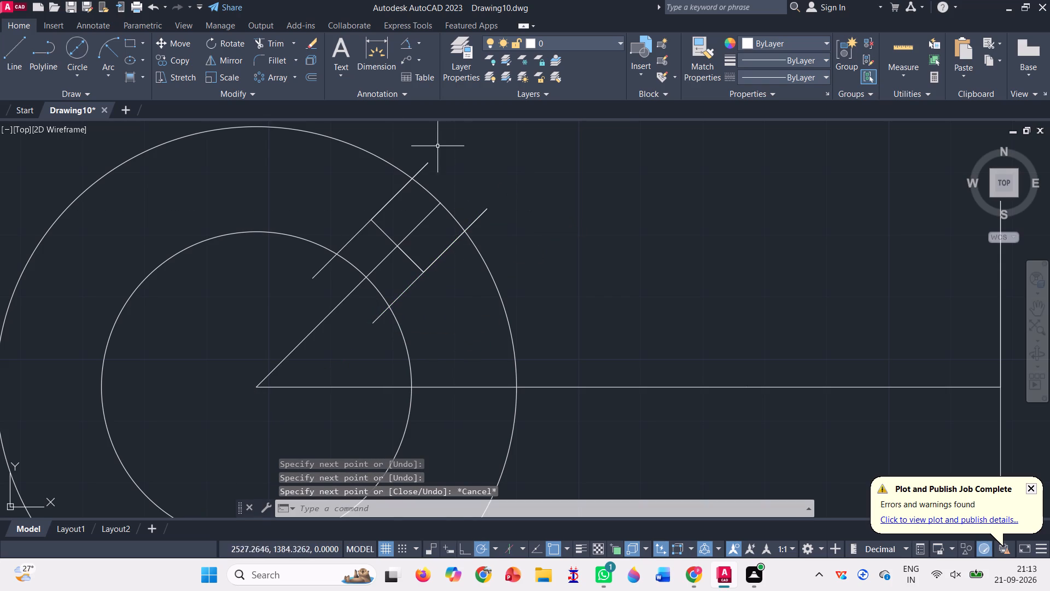
Trim away the ray, the perpendicular line, the overhanging slot-side ends and the inner circle's arc between the slot sides.
left_click(270, 45)
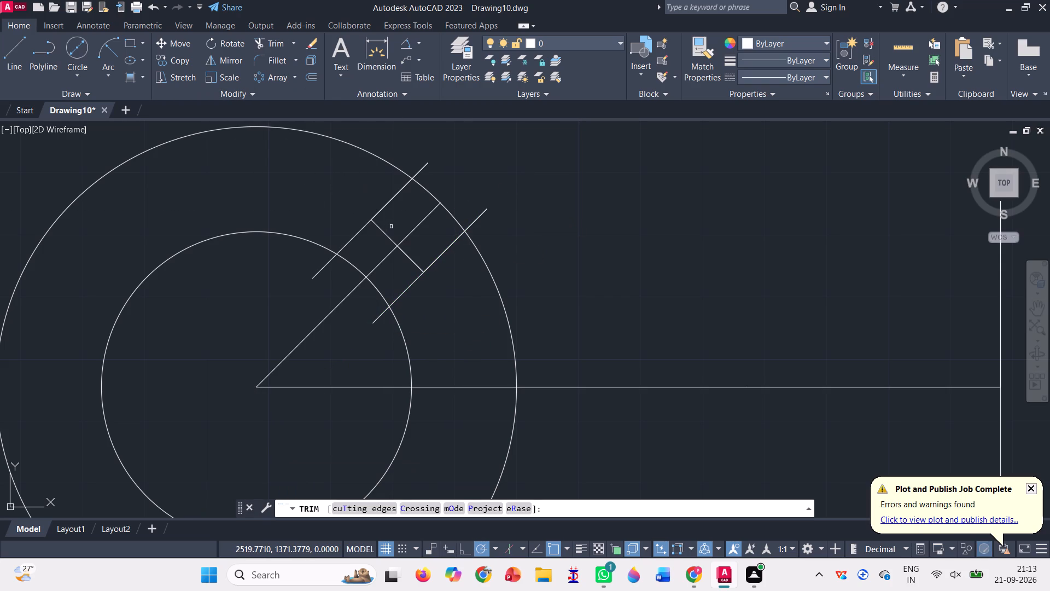
left_click_drag(391, 228, 417, 219)
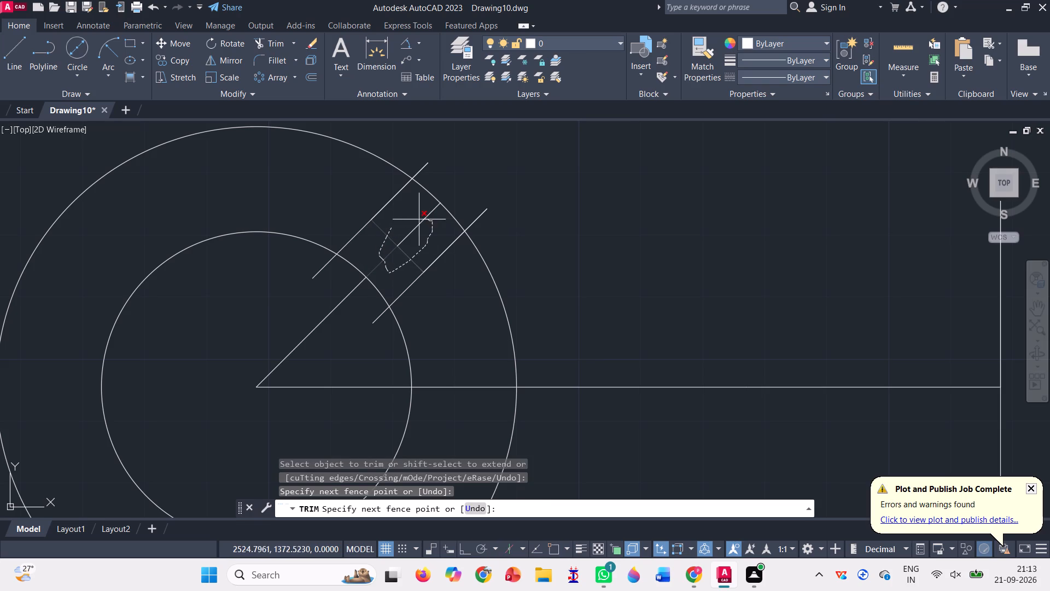
left_click_drag(417, 219, 406, 222)
left_click_drag(418, 166, 437, 178)
left_click_drag(473, 213, 482, 222)
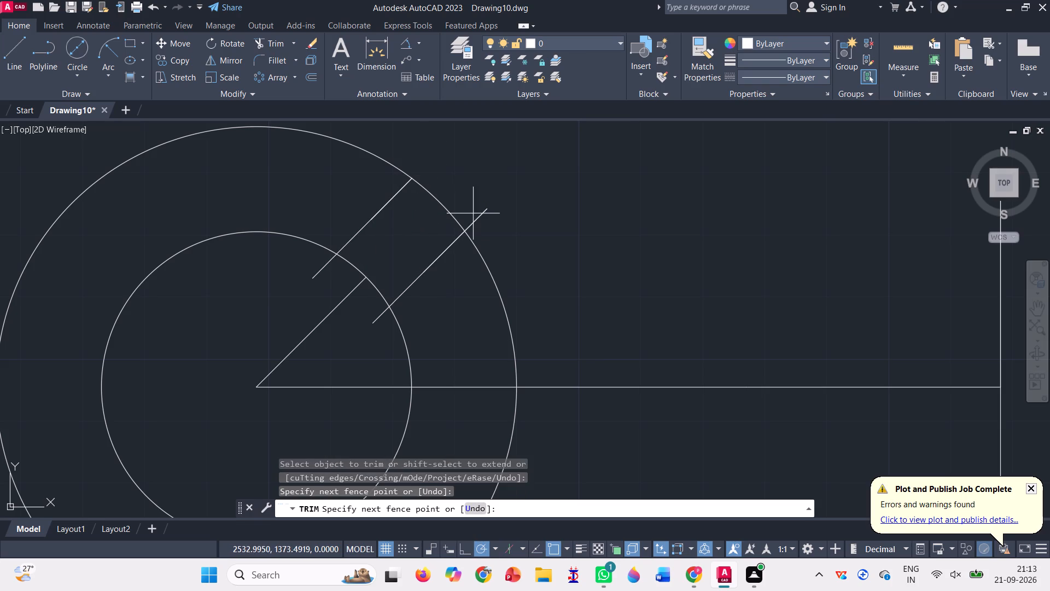
left_click_drag(482, 222, 499, 233)
left_click_drag(308, 257, 316, 258)
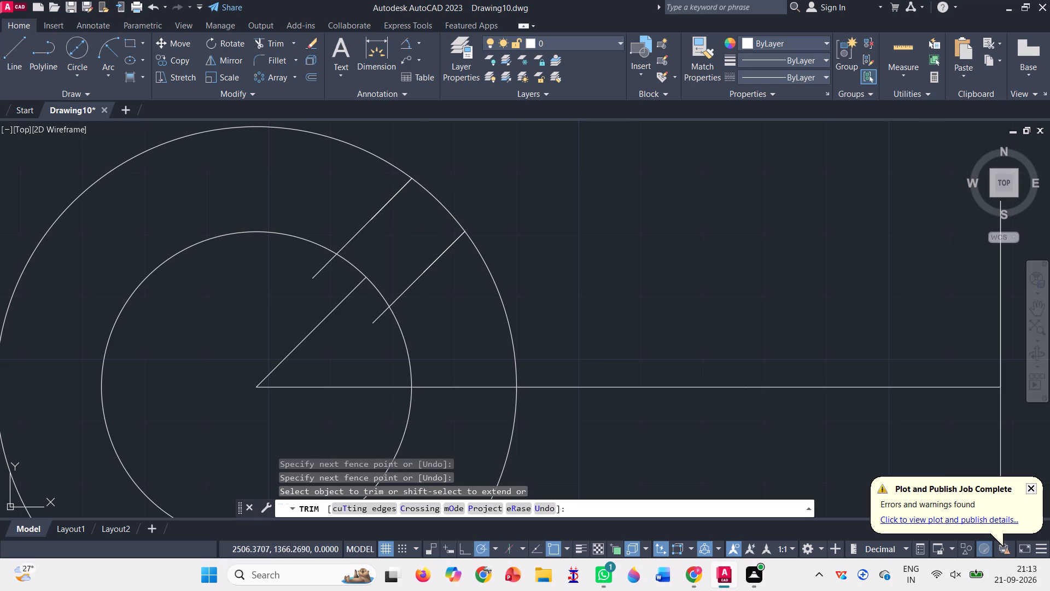
left_click_drag(316, 258, 337, 274)
left_click_drag(369, 303, 396, 333)
left_click_drag(309, 305, 348, 337)
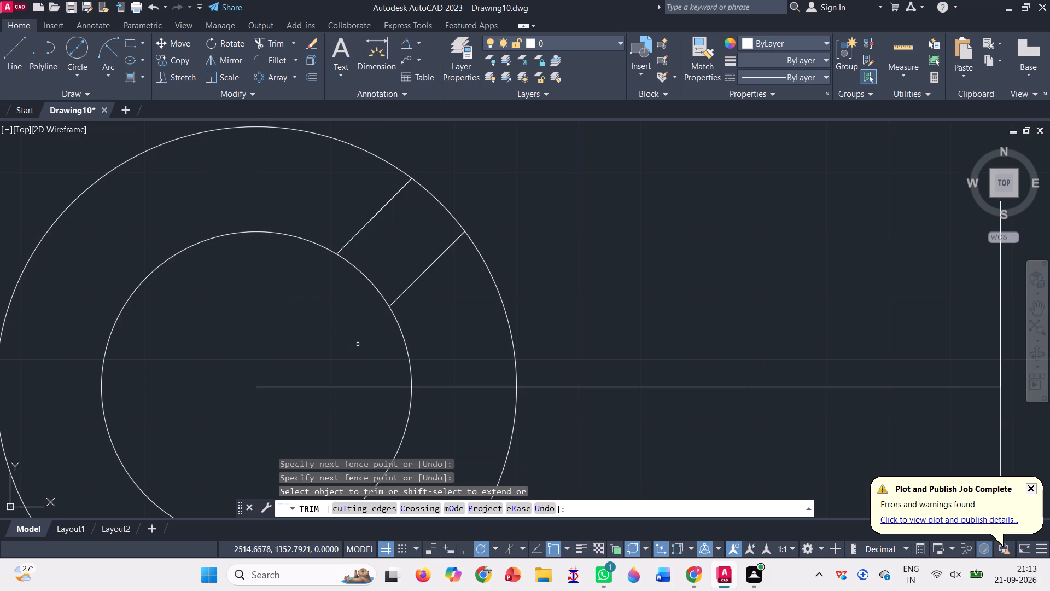
left_click_drag(377, 271, 347, 308)
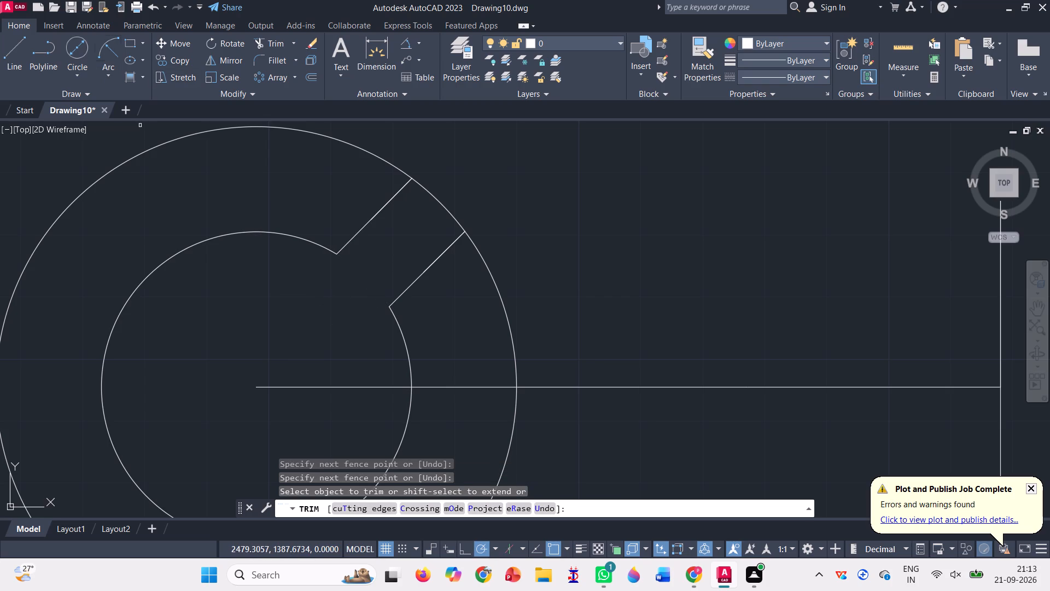
Create a polar array of the two slot-side lines with 5 items over 360° around the concentric circles' centre.
scroll(272, 297, "down", 1)
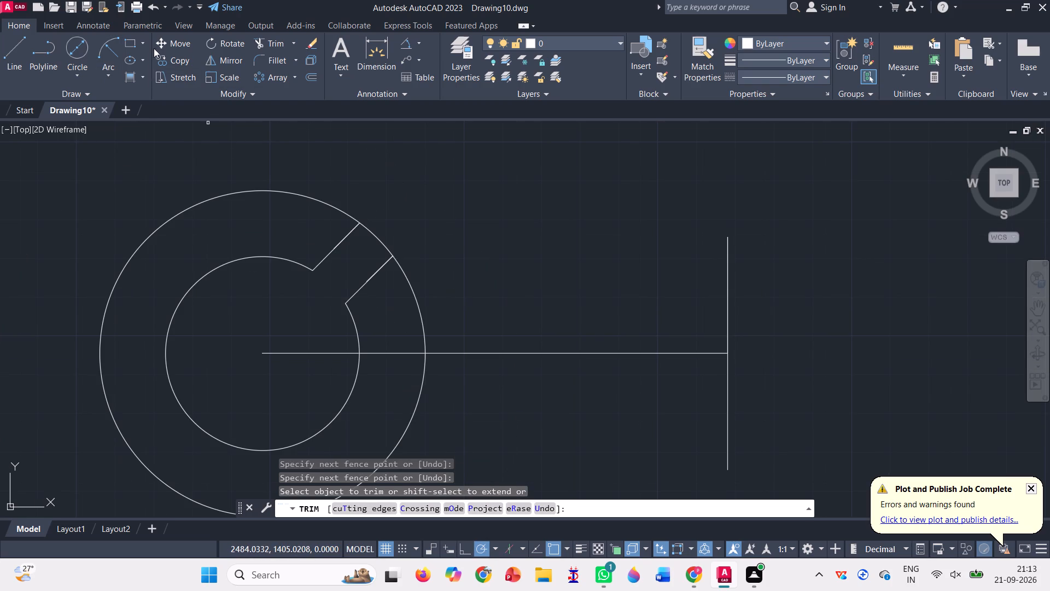
left_click(276, 79)
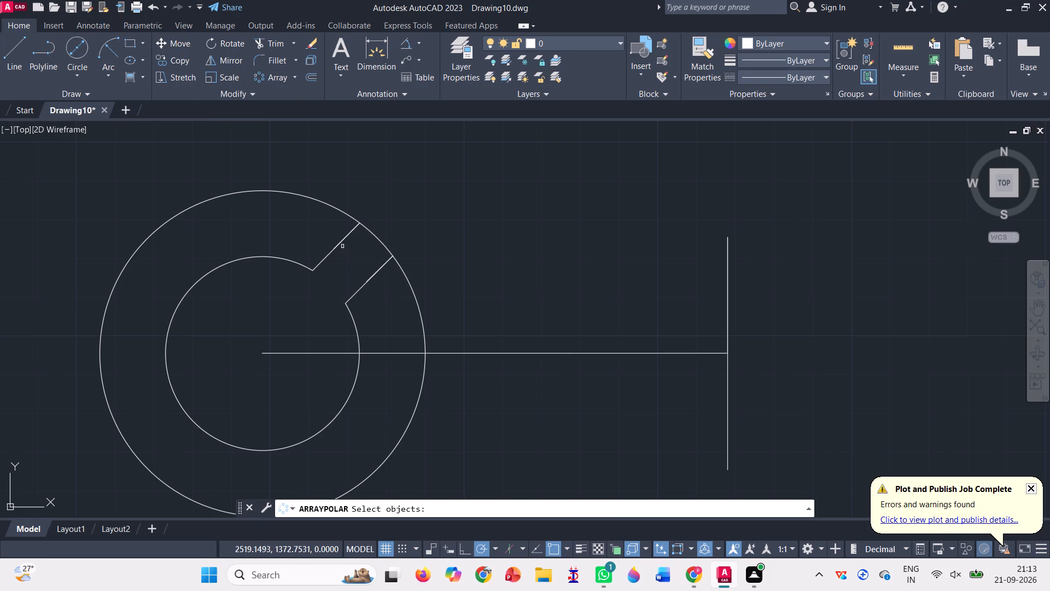
left_click(340, 245)
left_click(369, 280)
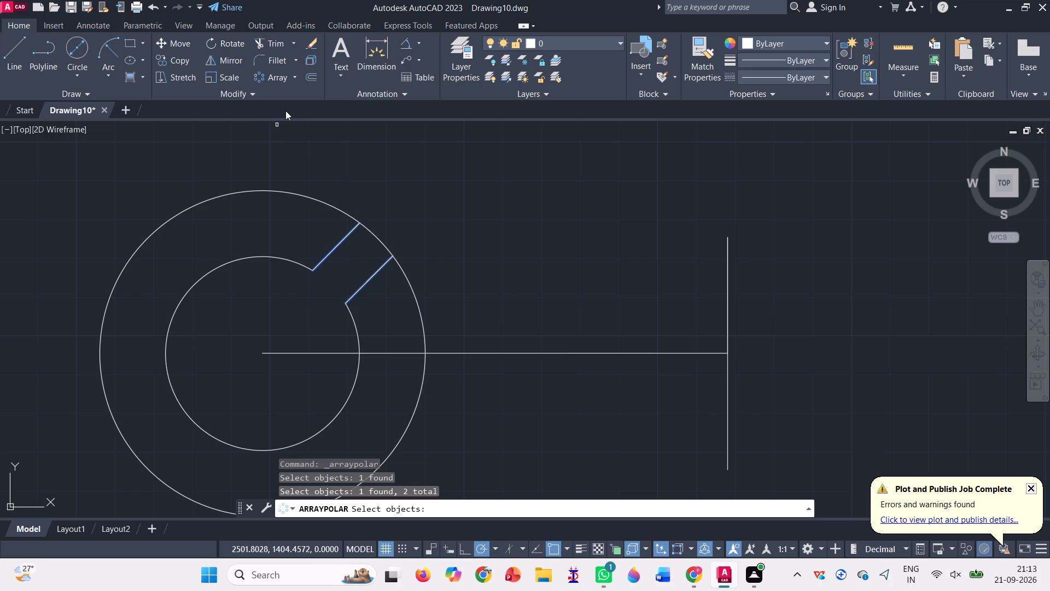
key("Return")
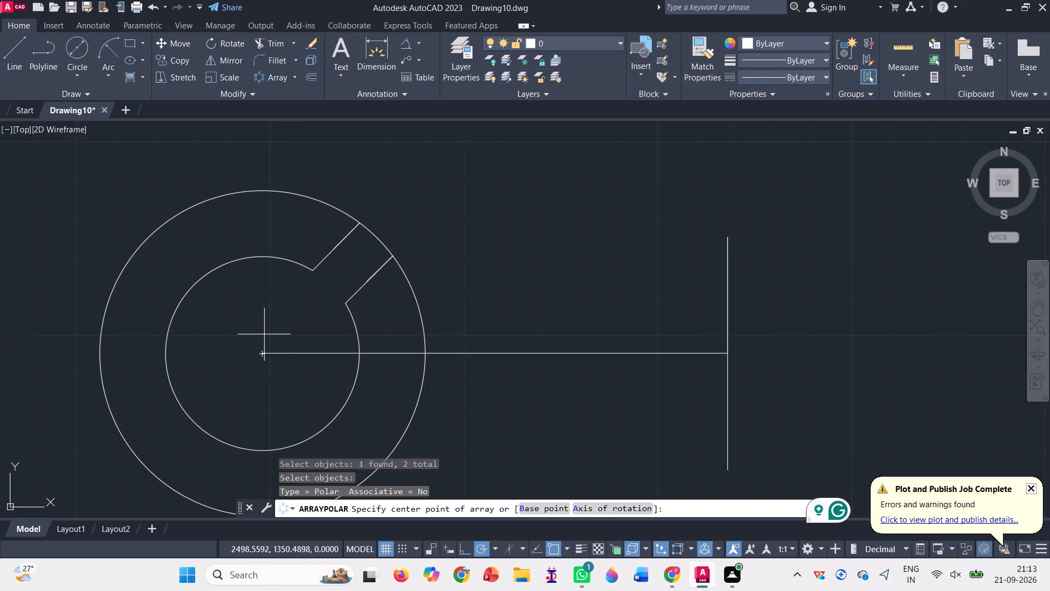
left_click(262, 350)
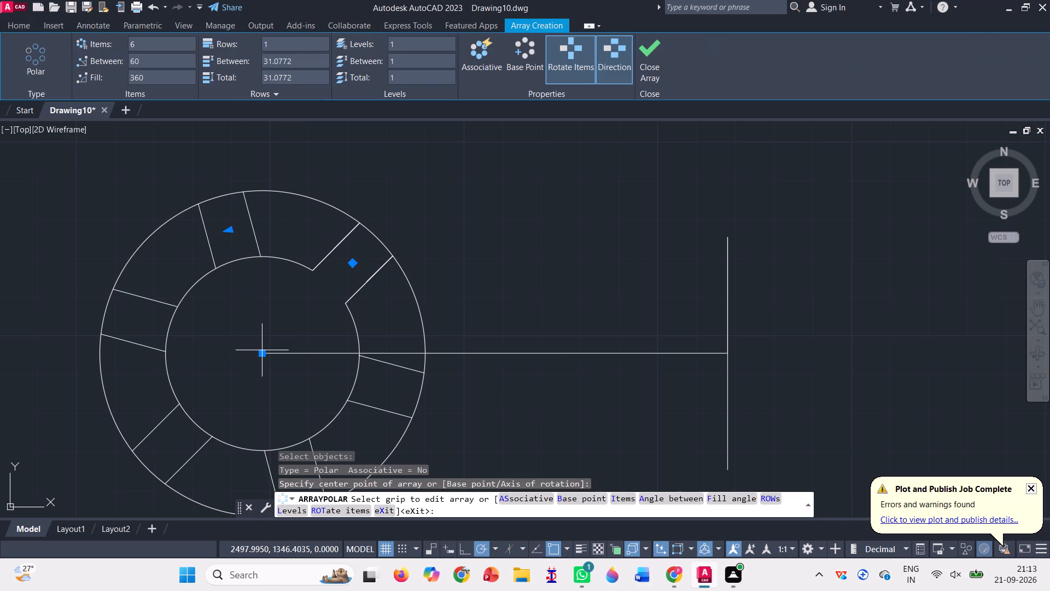
left_click(148, 51)
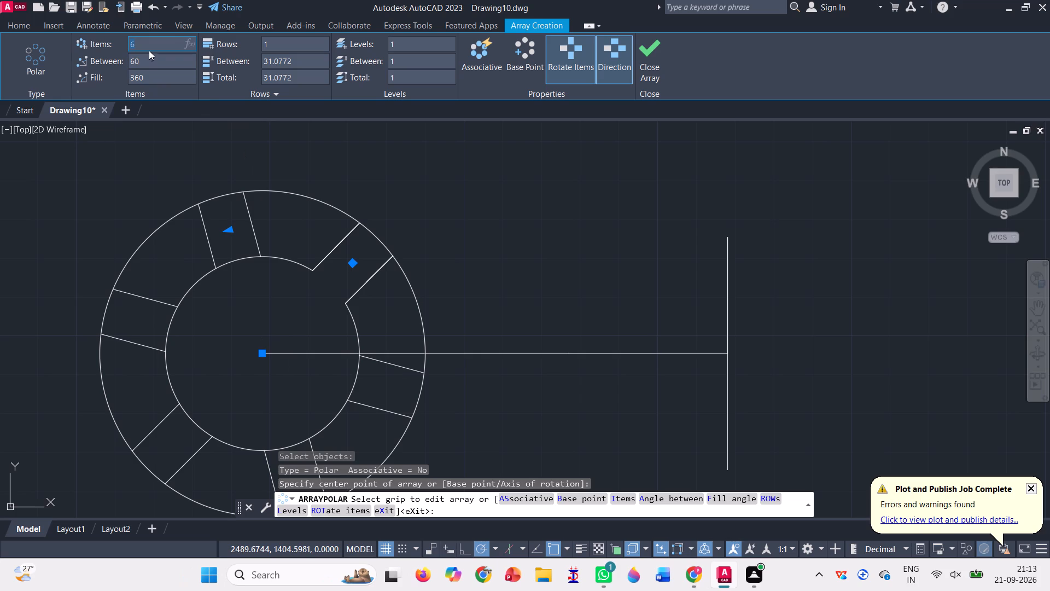
key("BackSpace")
key("5")
key("Return")
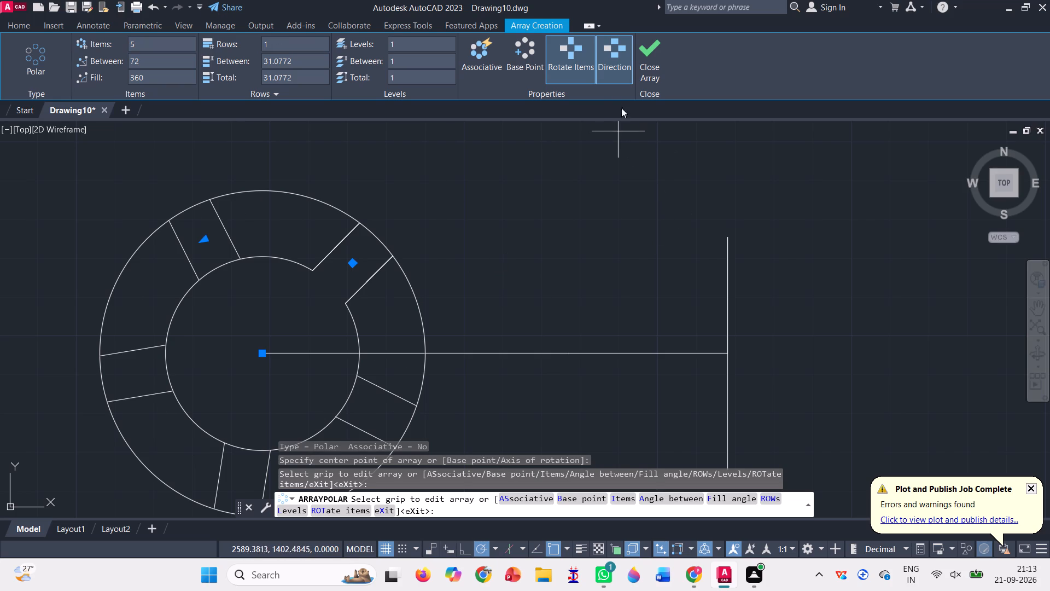
left_click(650, 65)
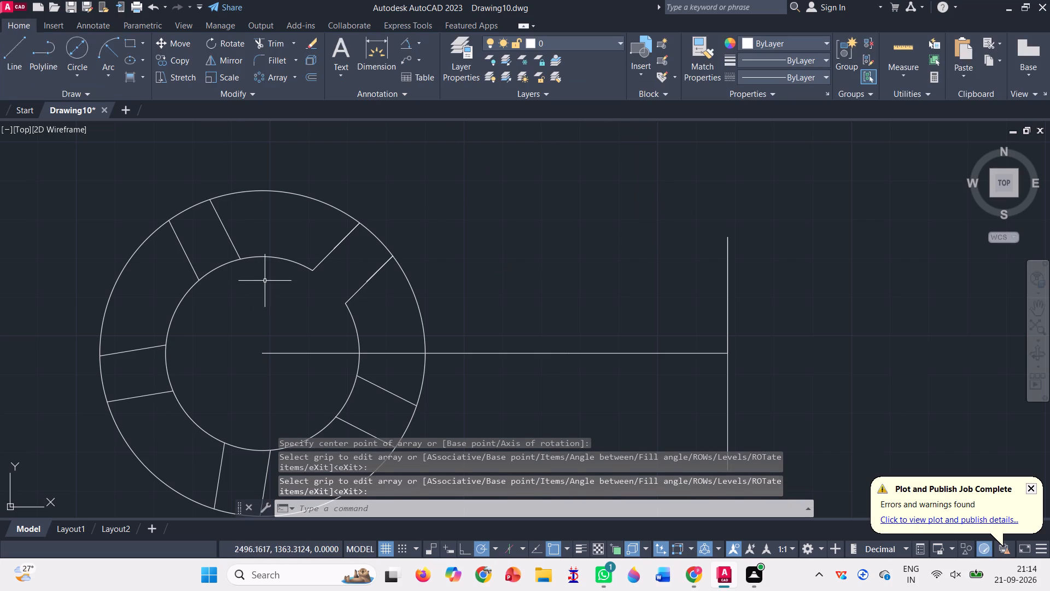
Trim the inner circle's arcs between the side lines of the four arrayed slots.
left_click(265, 40)
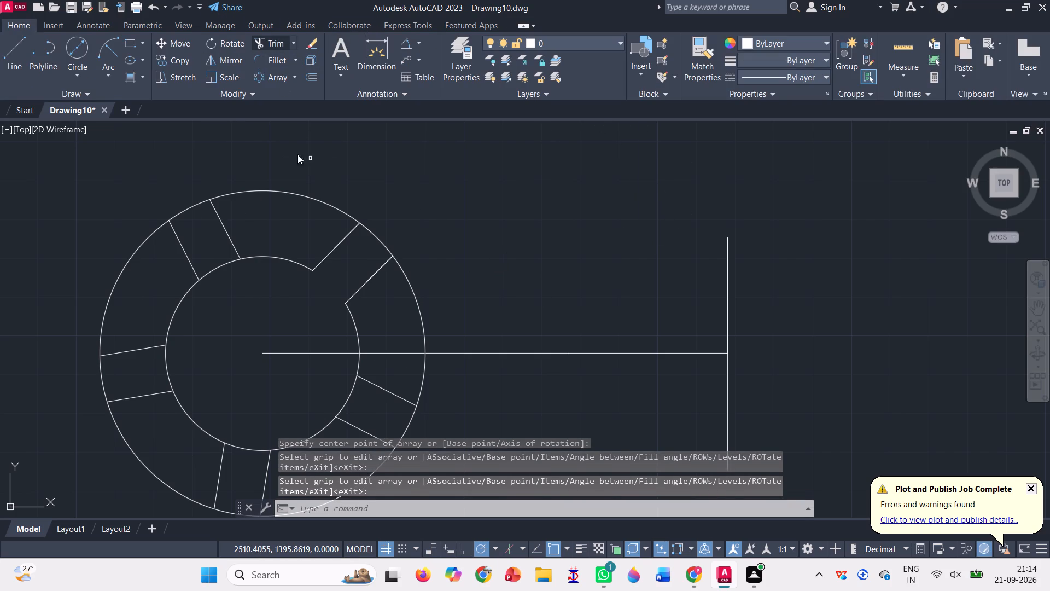
left_click_drag(225, 254, 246, 288)
left_click_drag(149, 371, 188, 363)
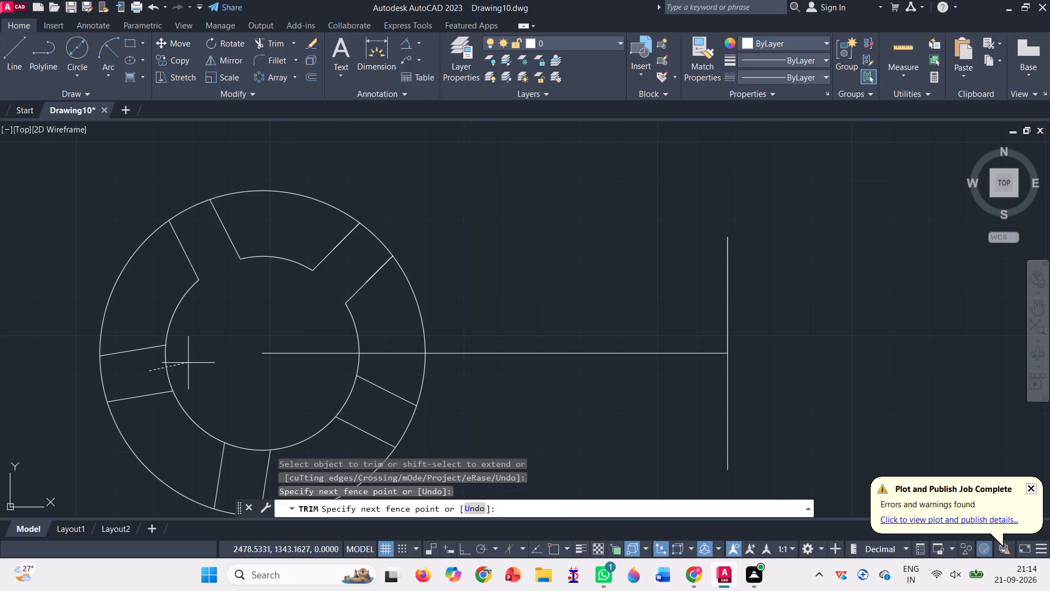
left_click_drag(188, 363, 191, 363)
left_click_drag(243, 473, 254, 439)
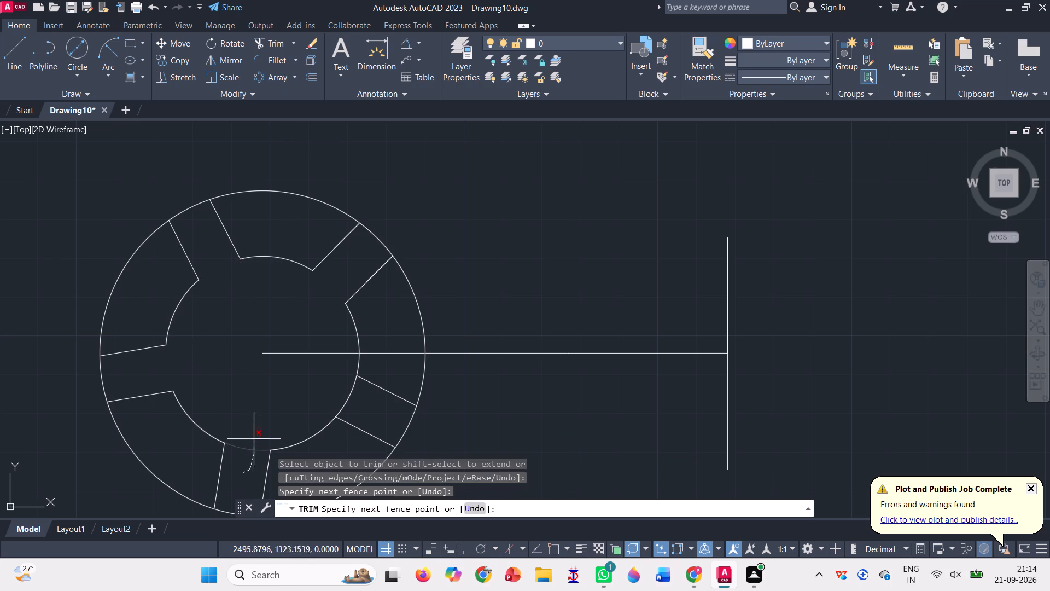
left_click_drag(254, 439, 254, 437)
left_click(349, 394)
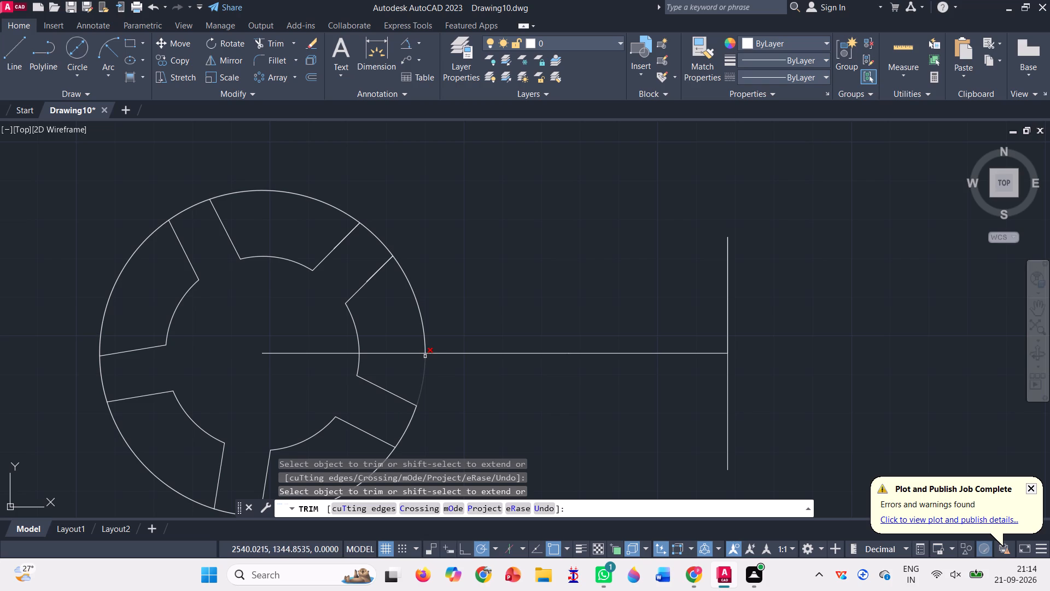
Trim the 84-diameter circle's arcs between neighbouring slots, keeping only the short arcs that close the five slot ends.
left_click_drag(420, 372, 437, 373)
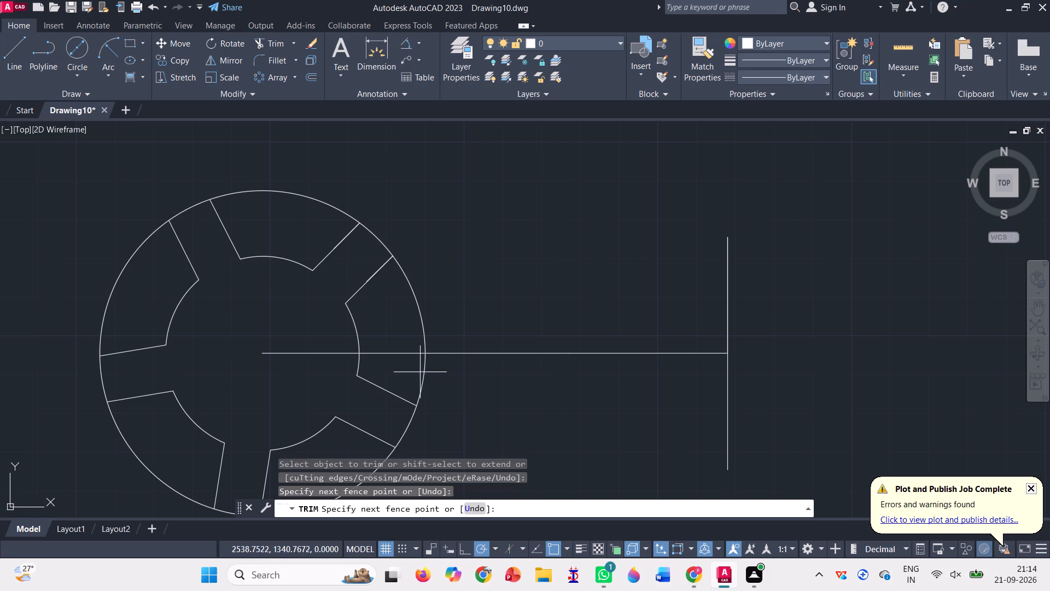
left_click_drag(437, 373, 441, 376)
left_click_drag(409, 309, 414, 309)
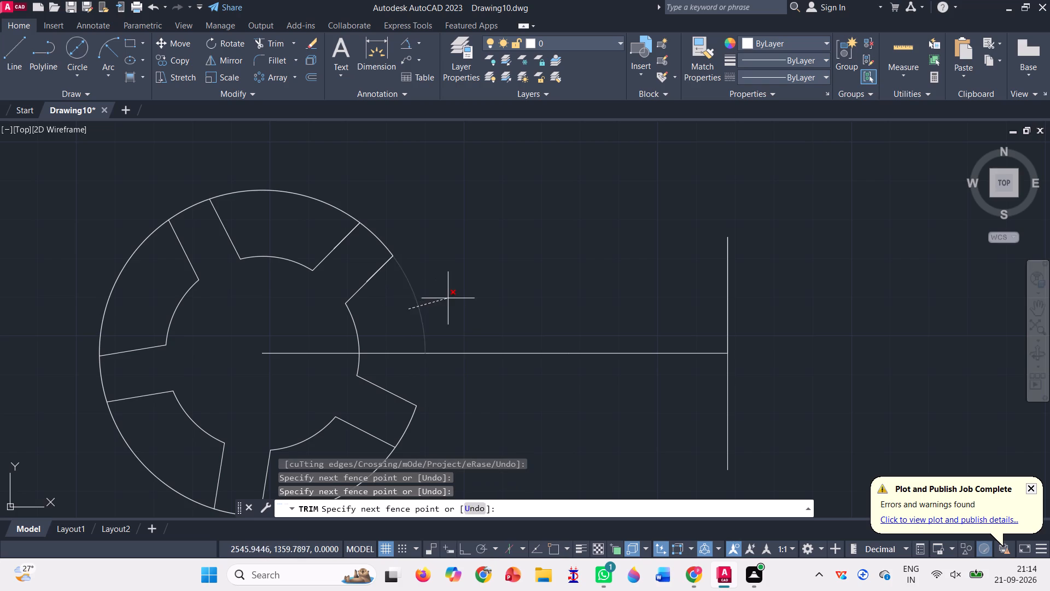
left_click(448, 298)
left_click_drag(282, 178, 290, 206)
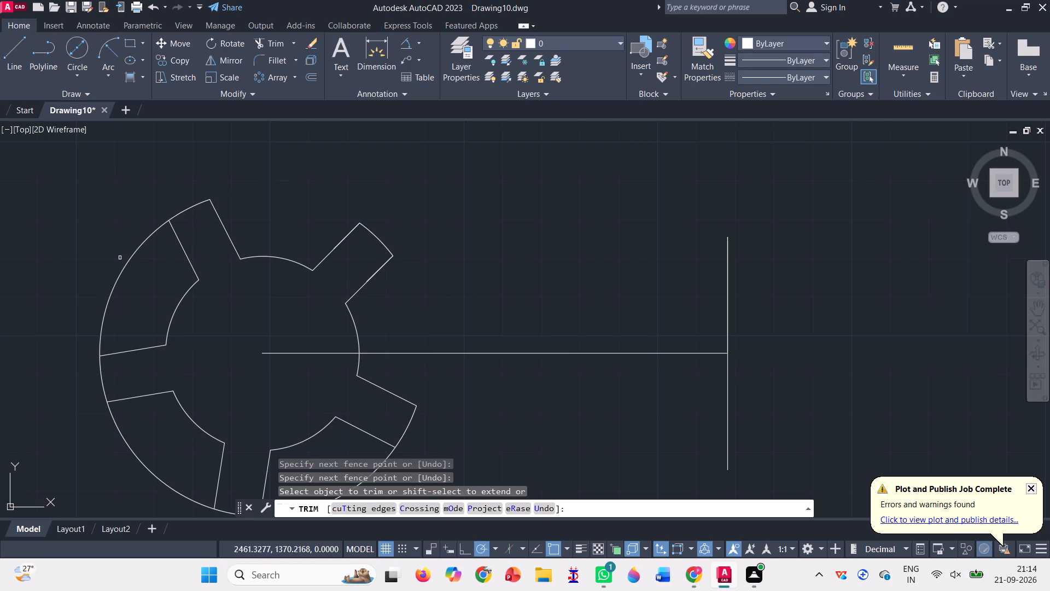
left_click(126, 266)
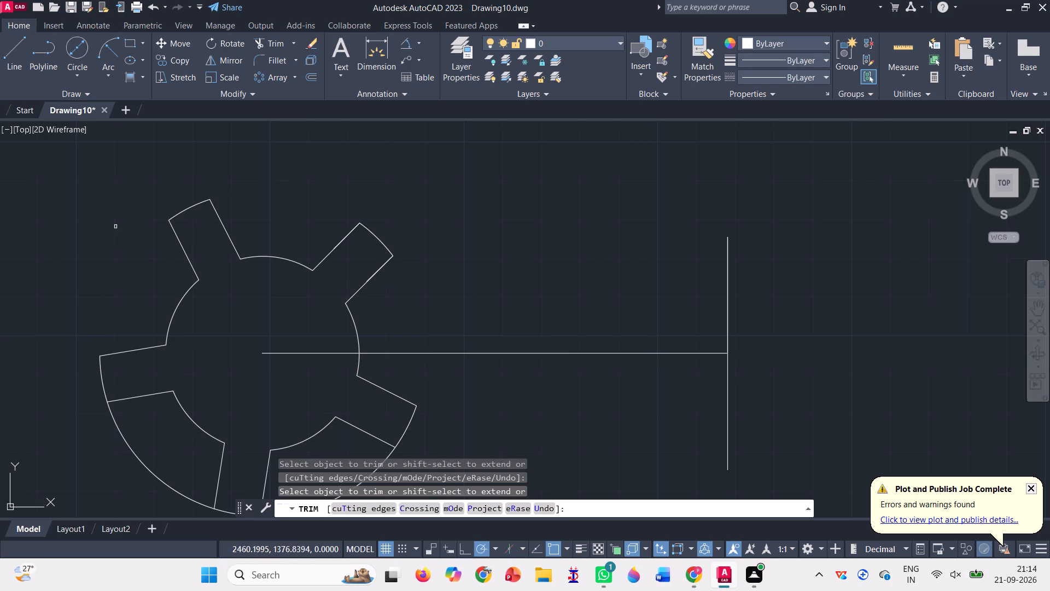
scroll(115, 207, "down", 1)
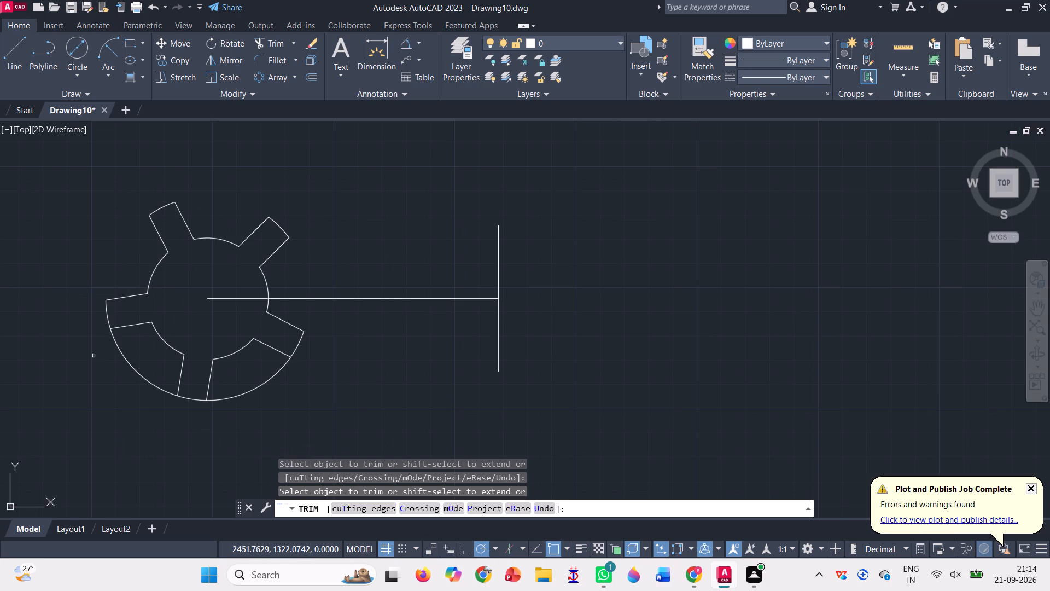
scroll(94, 356, "up", 1)
left_click_drag(120, 357, 155, 357)
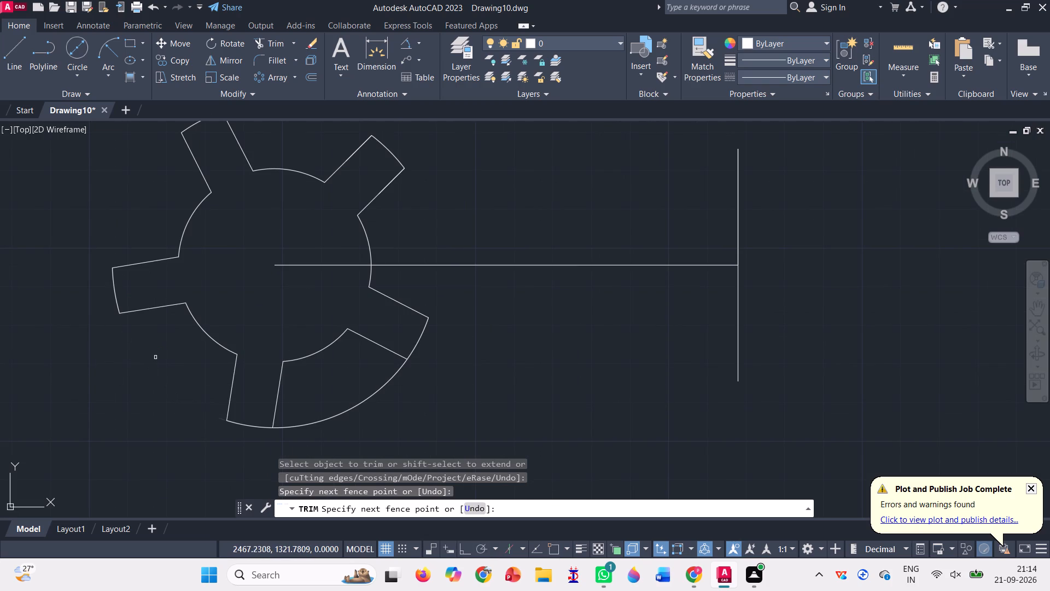
left_click_drag(352, 395, 373, 419)
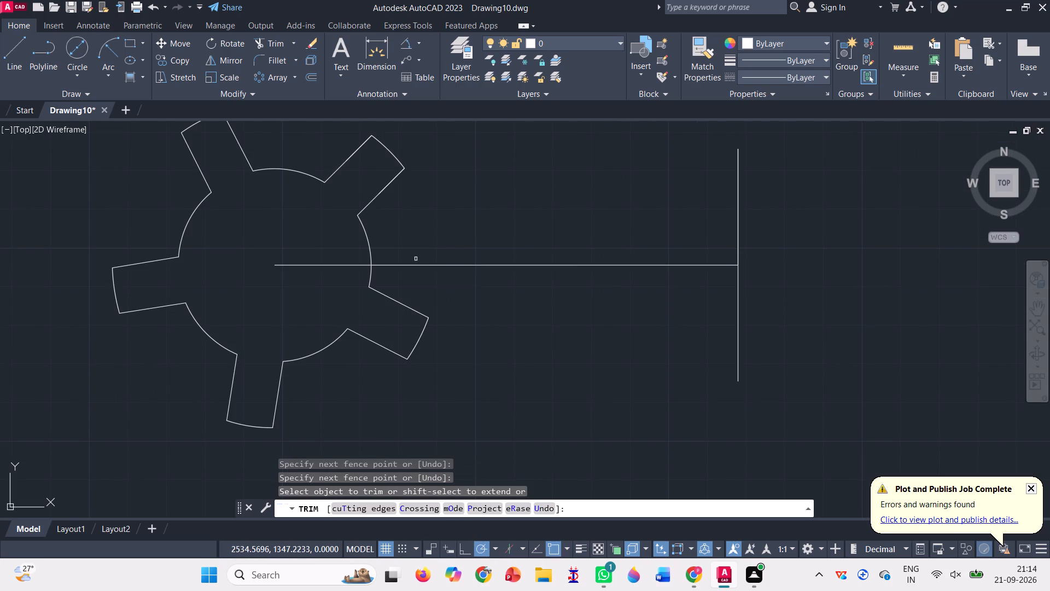
Draw two circles of diameter 100 and 30 concentric with the slotted profile.
scroll(425, 237, "down", 1)
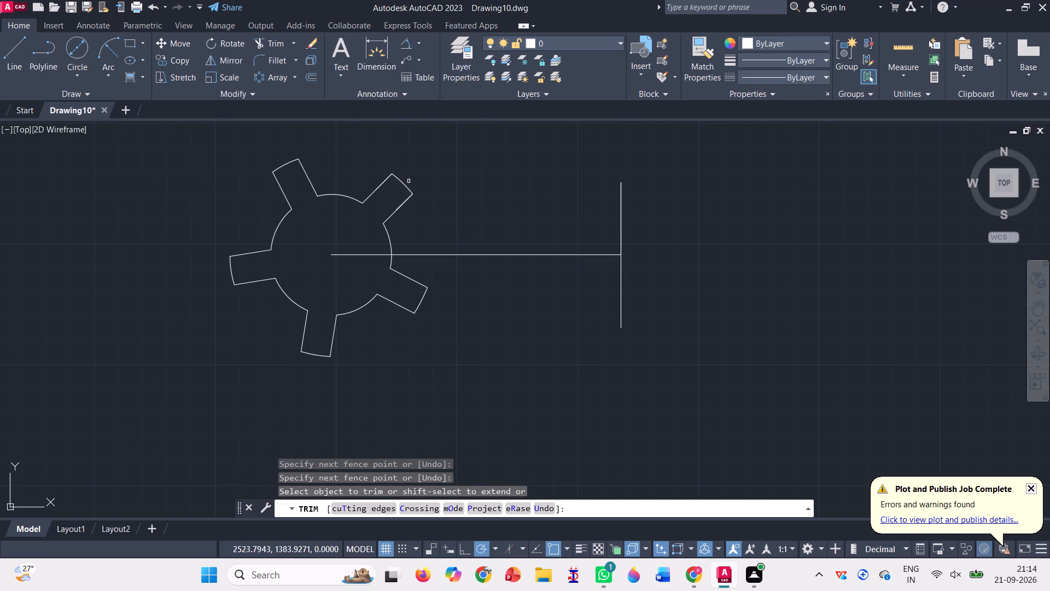
scroll(468, 334, "down", 1)
scroll(439, 215, "up", 1)
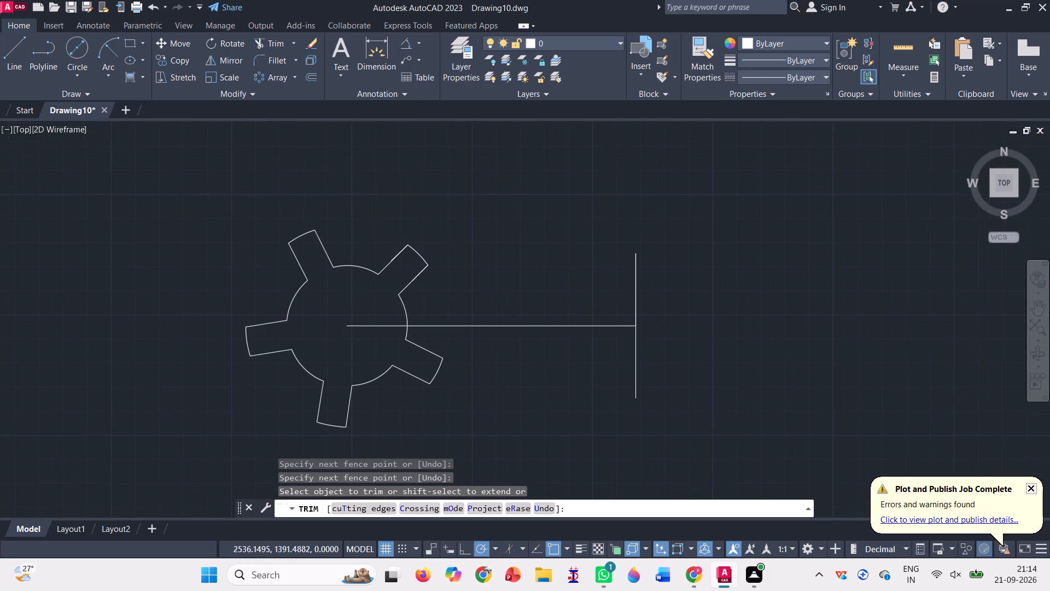
left_click(82, 51)
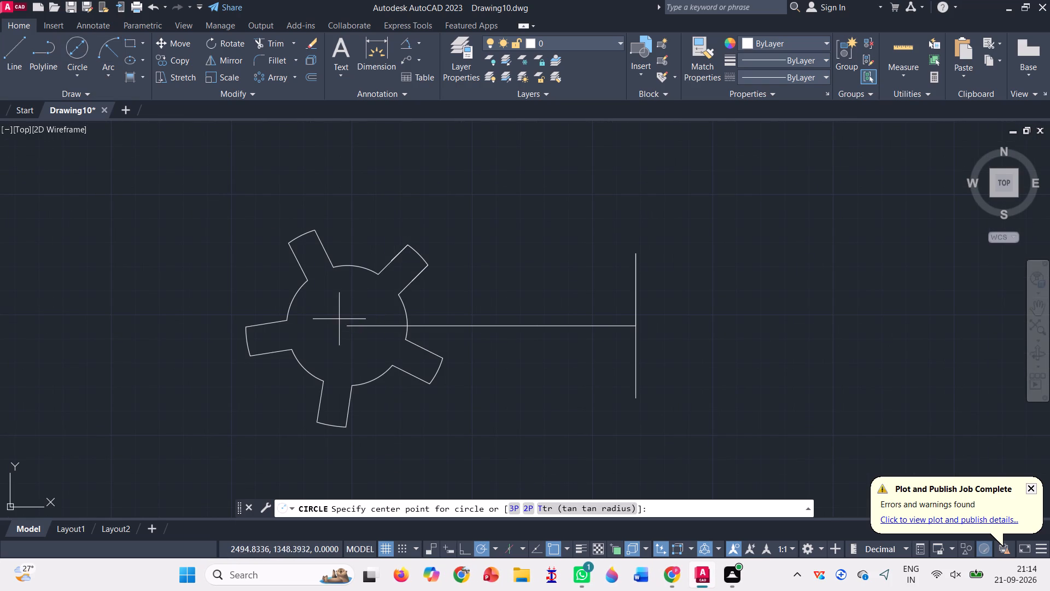
left_click(347, 325)
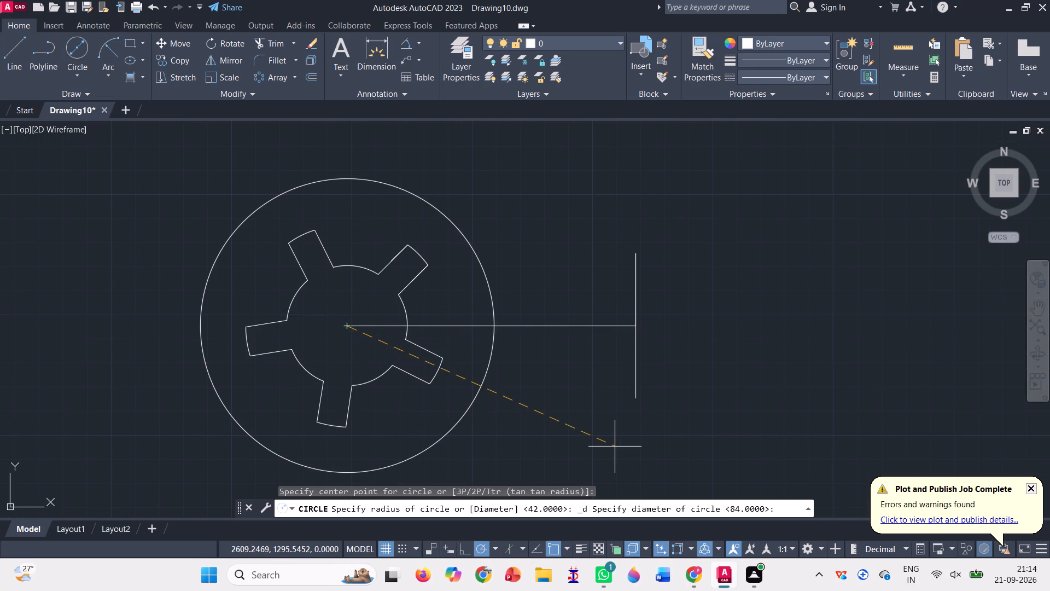
type("100")
key("Return")
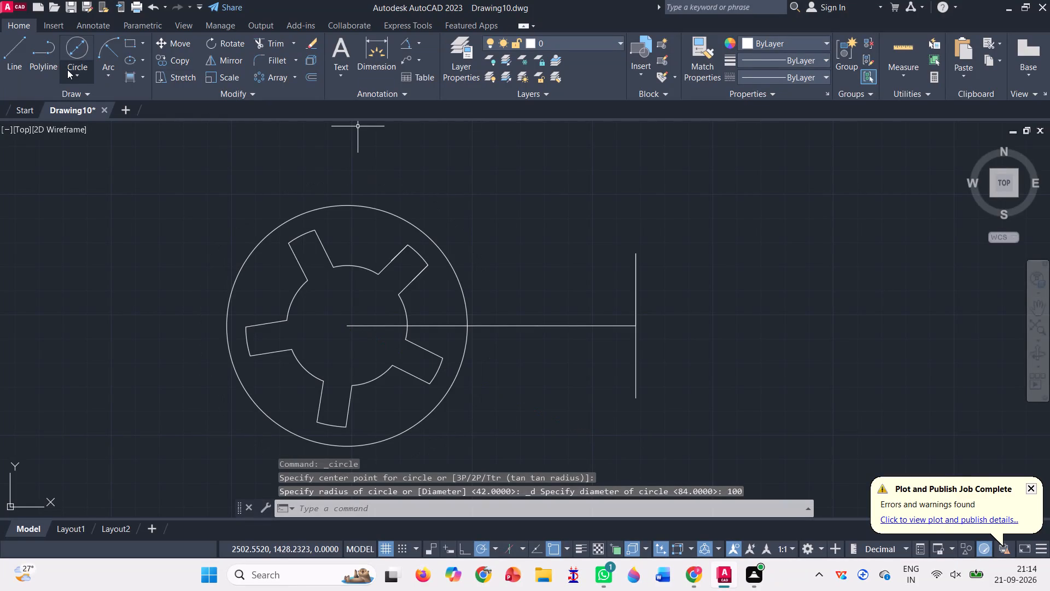
left_click(71, 49)
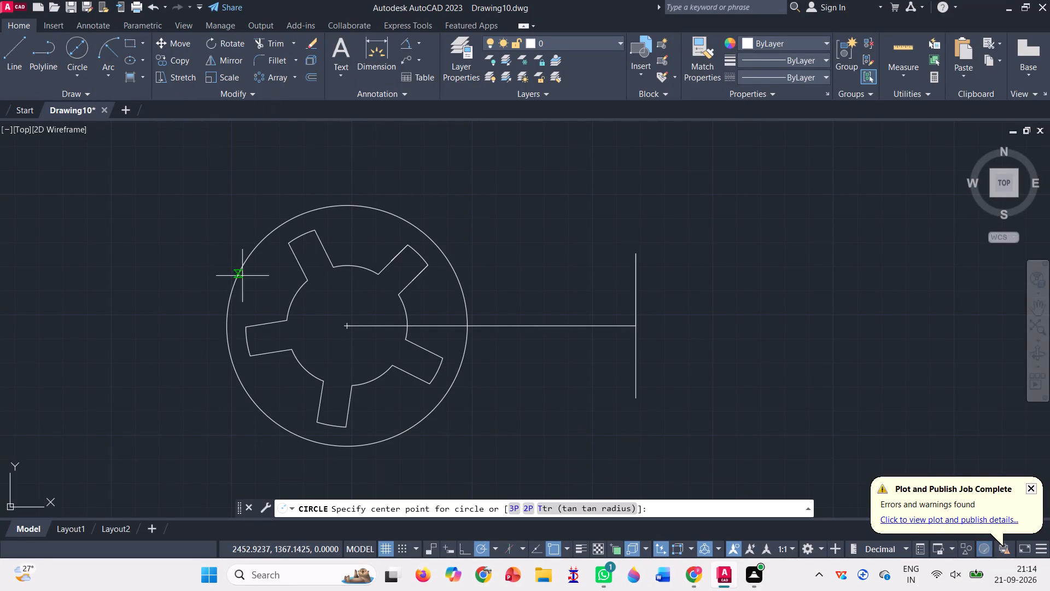
left_click(349, 326)
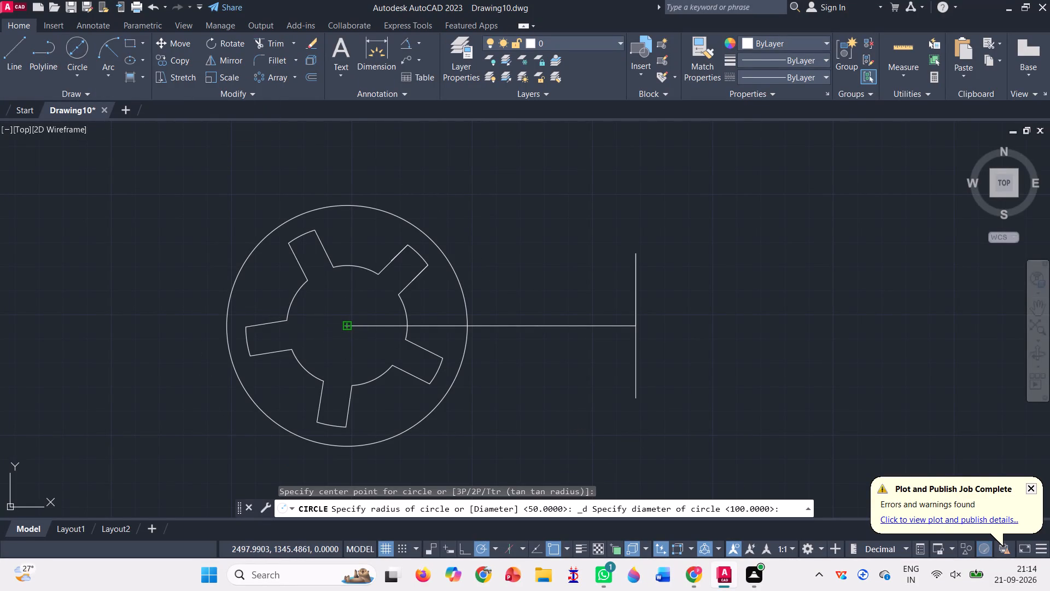
type("30")
key("Return")
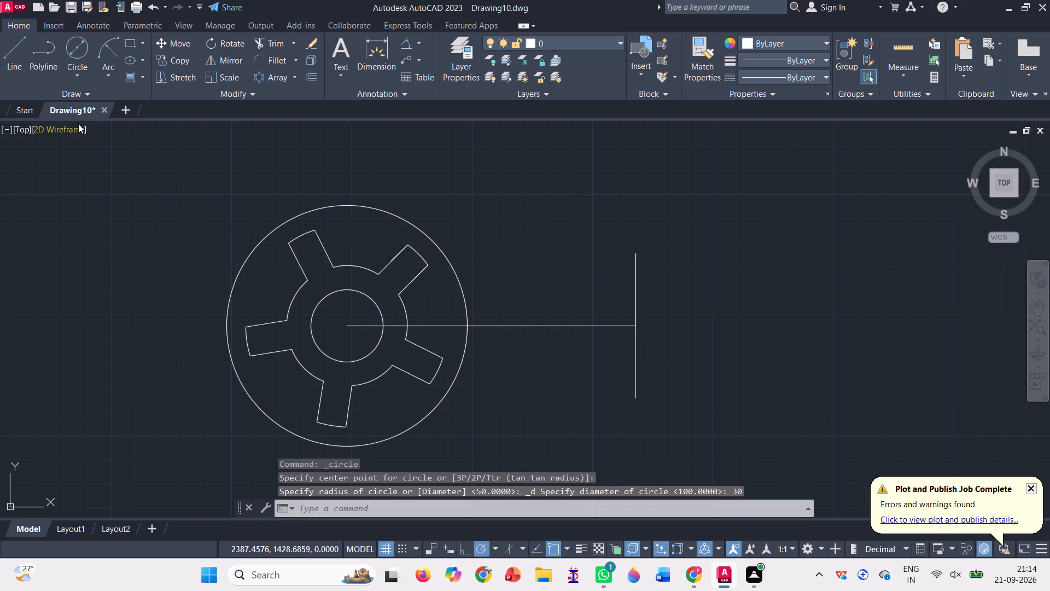
Draw a 30-diameter circle centred on the horizontal centreline, 79 units from the slotted profile's centre towards the vertical centreline.
left_click(75, 45)
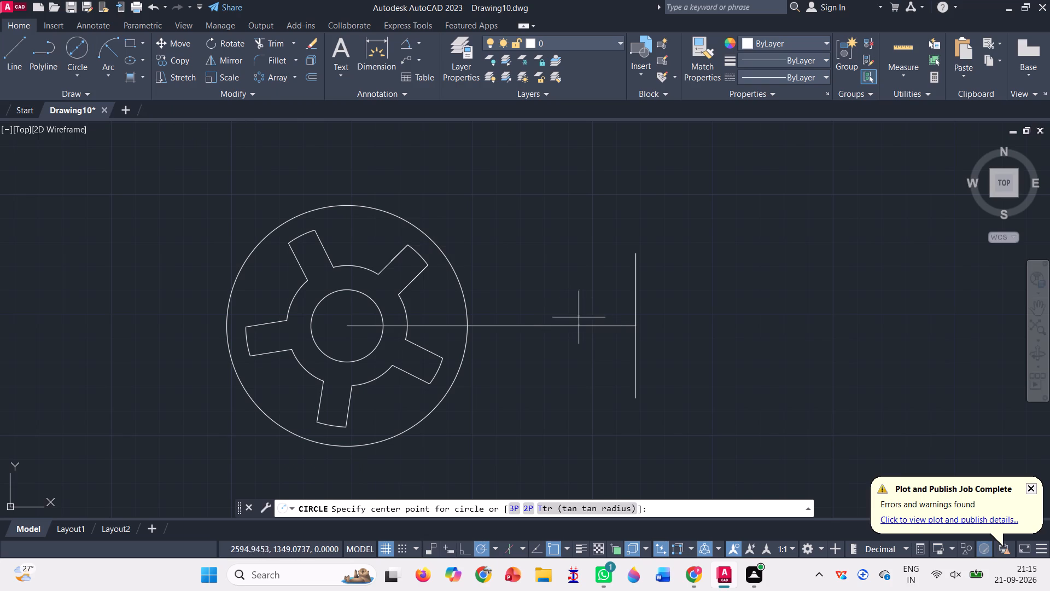
left_click(534, 328)
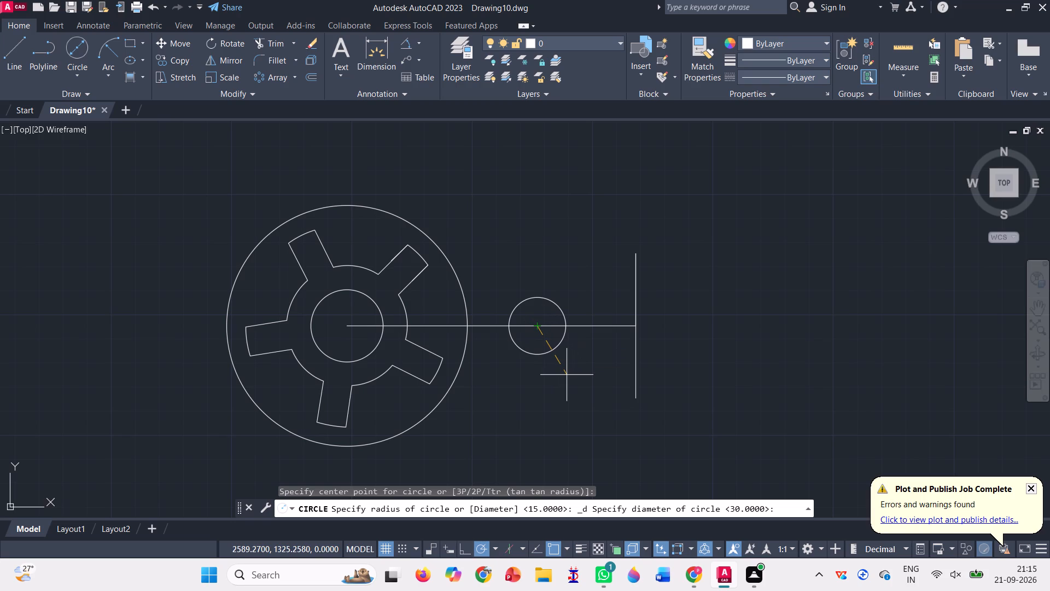
type("30")
key("Return")
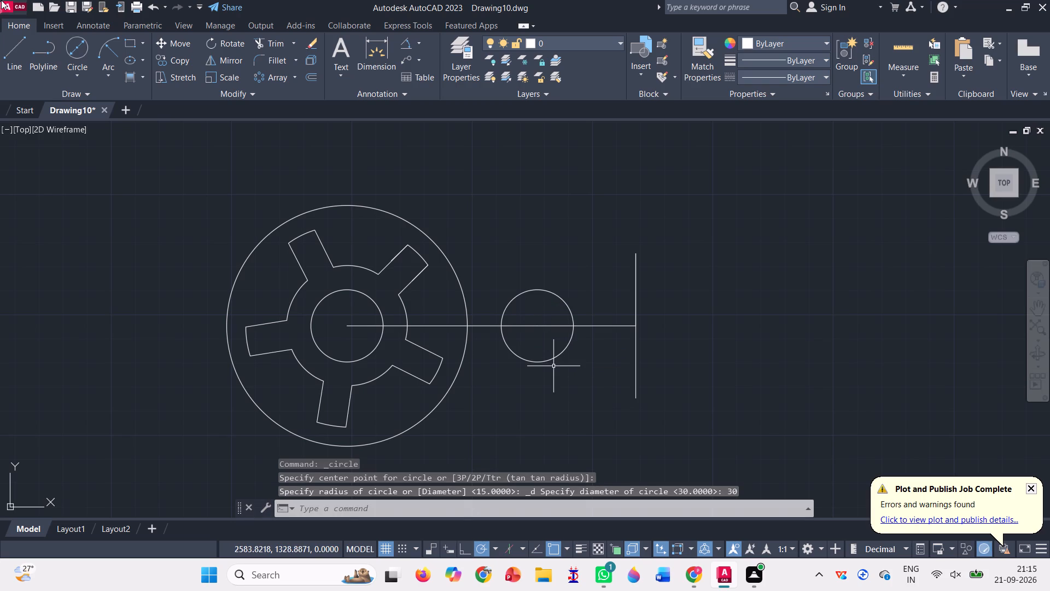
Draw a circle of radius 20 concentric with the 30-diameter circle between the slotted profile and the vertical centreline.
left_click(78, 75)
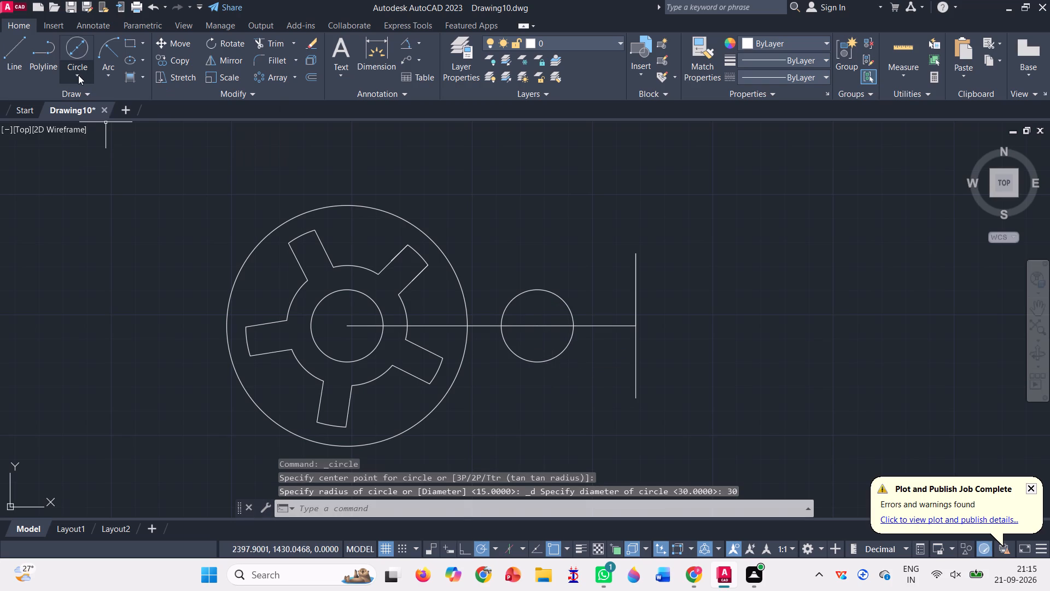
left_click(79, 102)
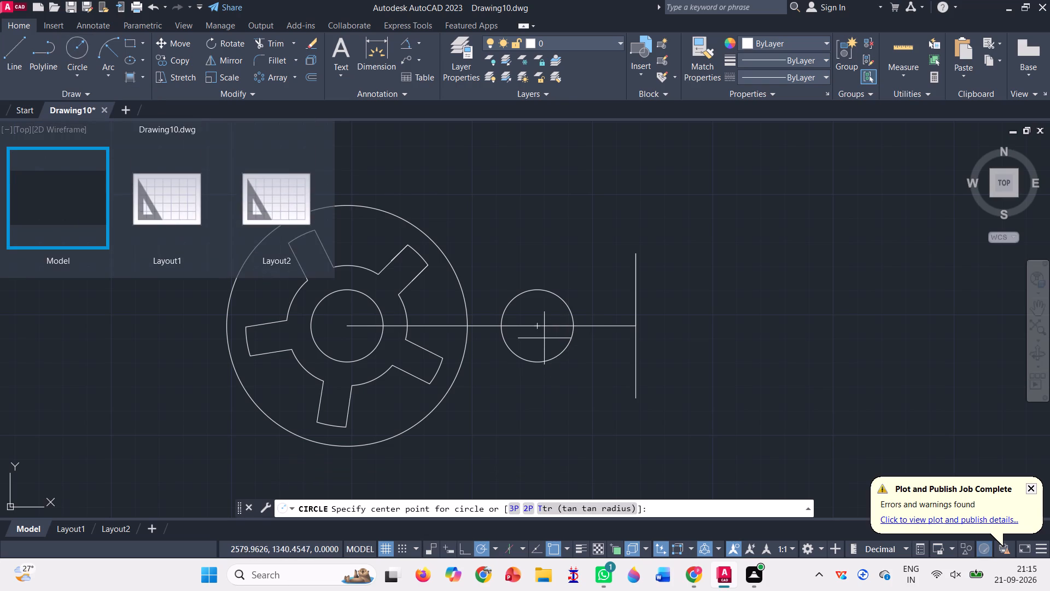
left_click(71, 54)
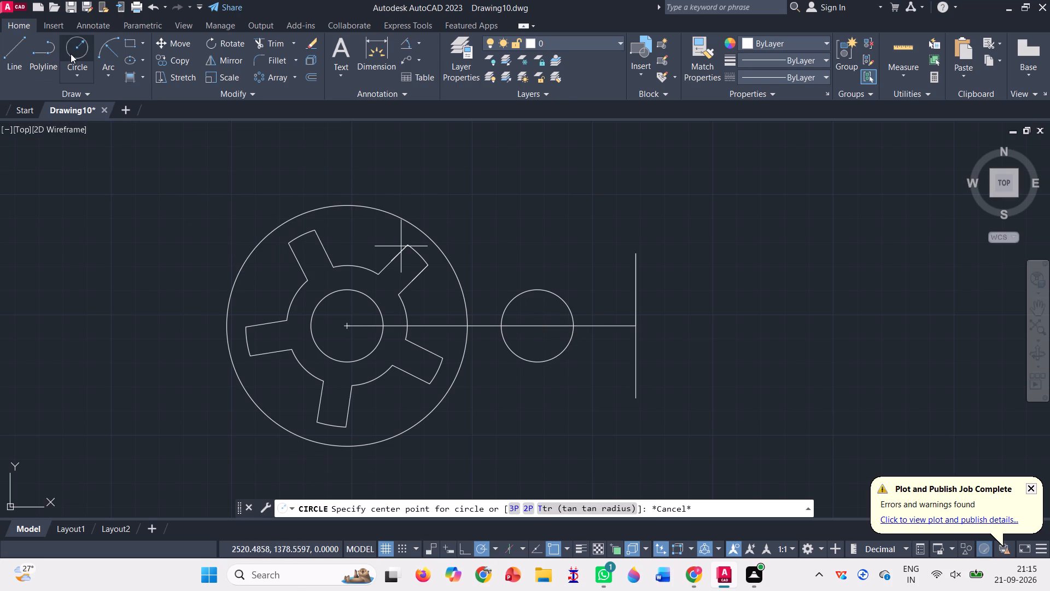
left_click(538, 328)
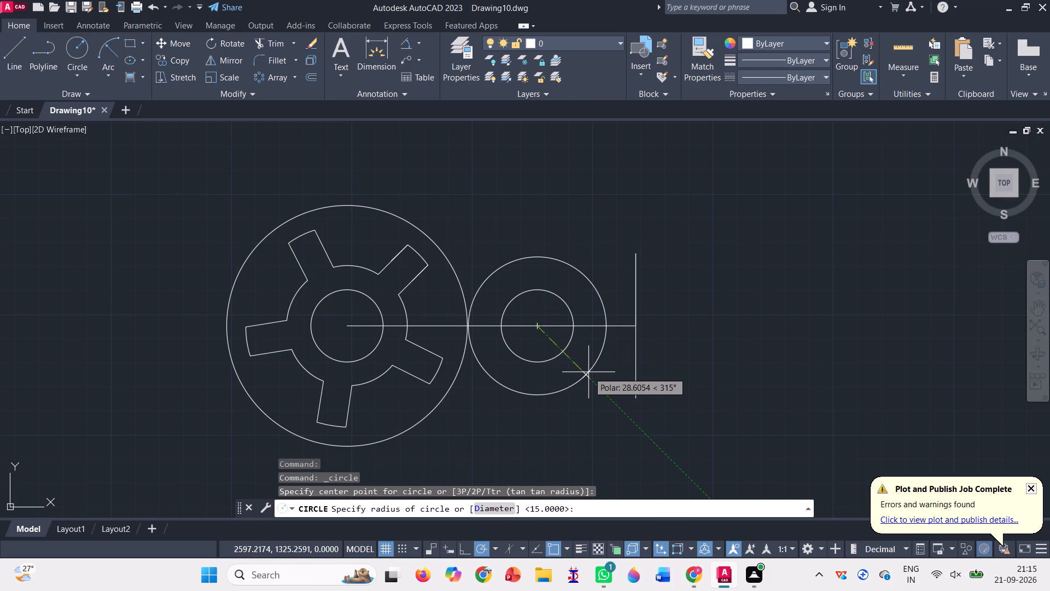
type("20")
key("Return")
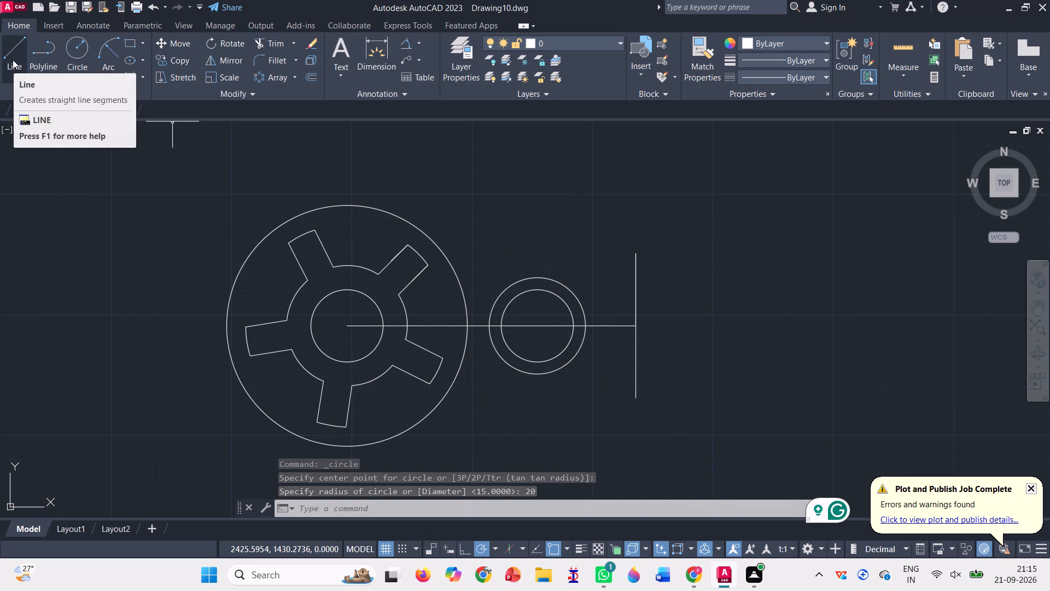
Draw two concentric circles of radius 10 and 15 centred on the upper end of the vertical centreline.
left_click(81, 48)
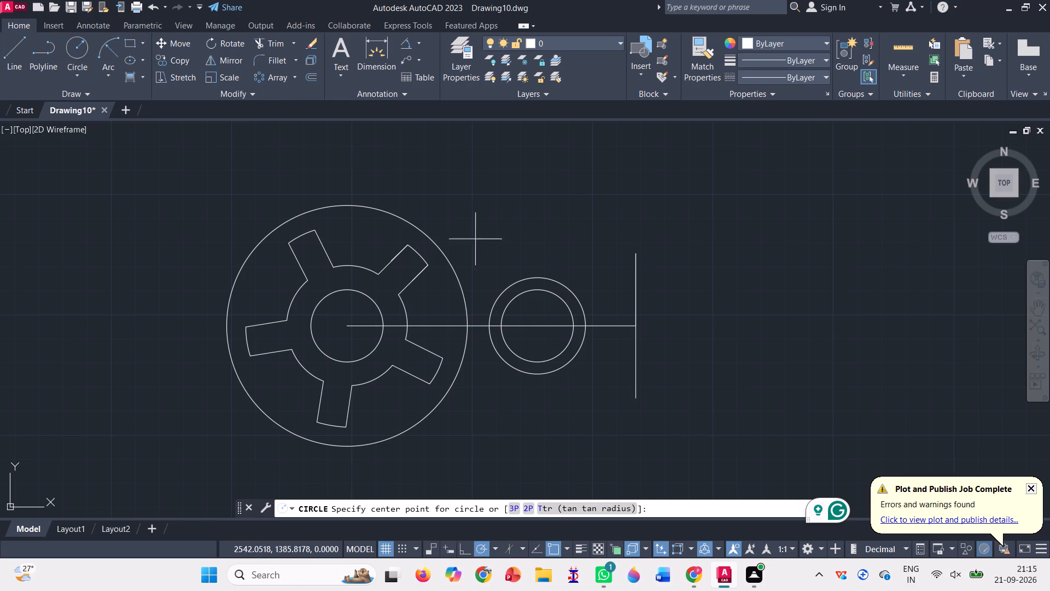
left_click(635, 257)
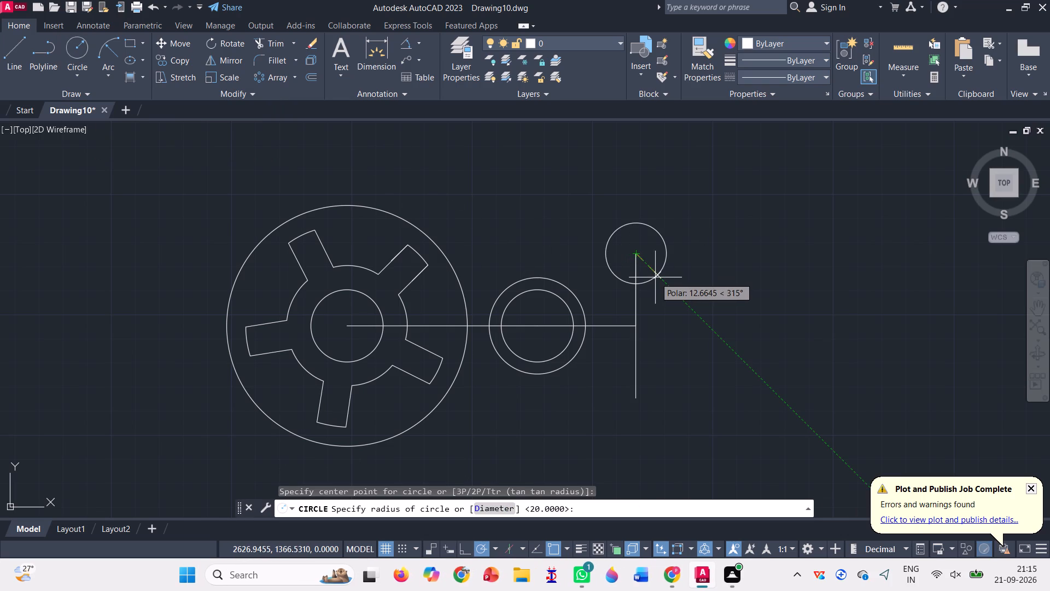
type("10")
key("Return")
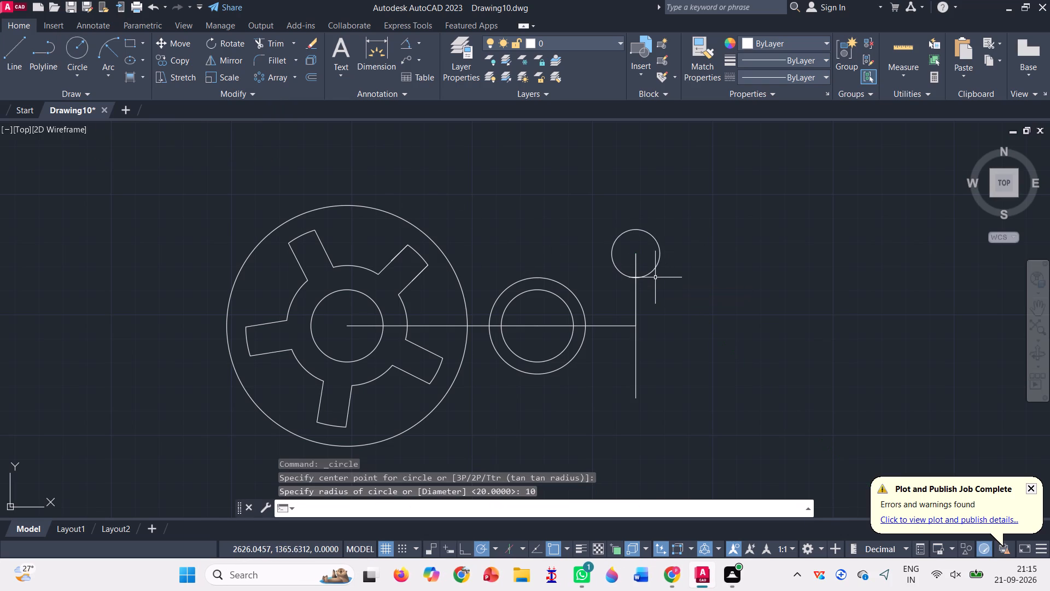
left_click(77, 52)
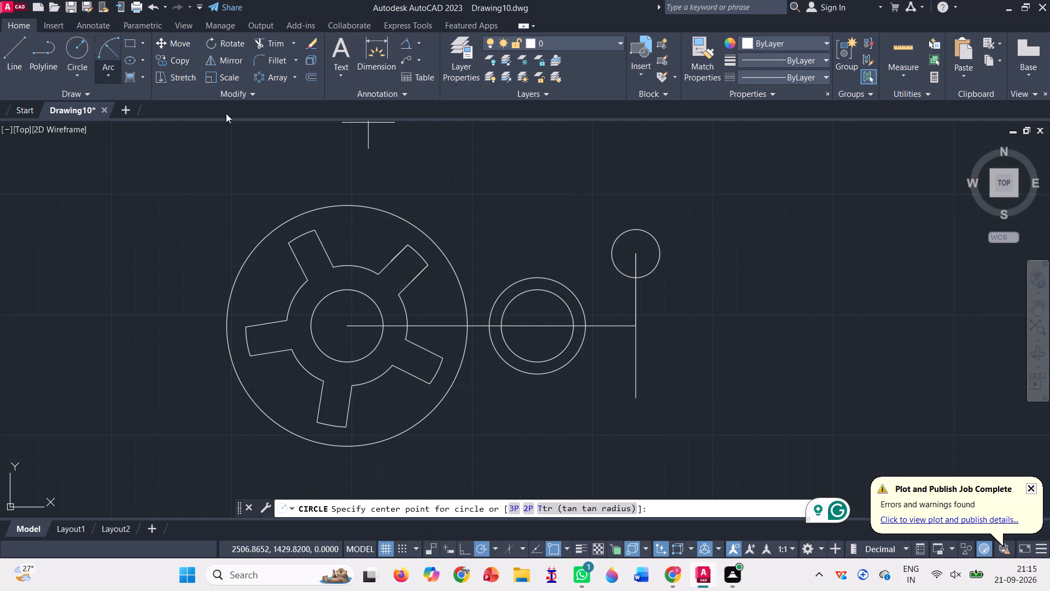
left_click(635, 257)
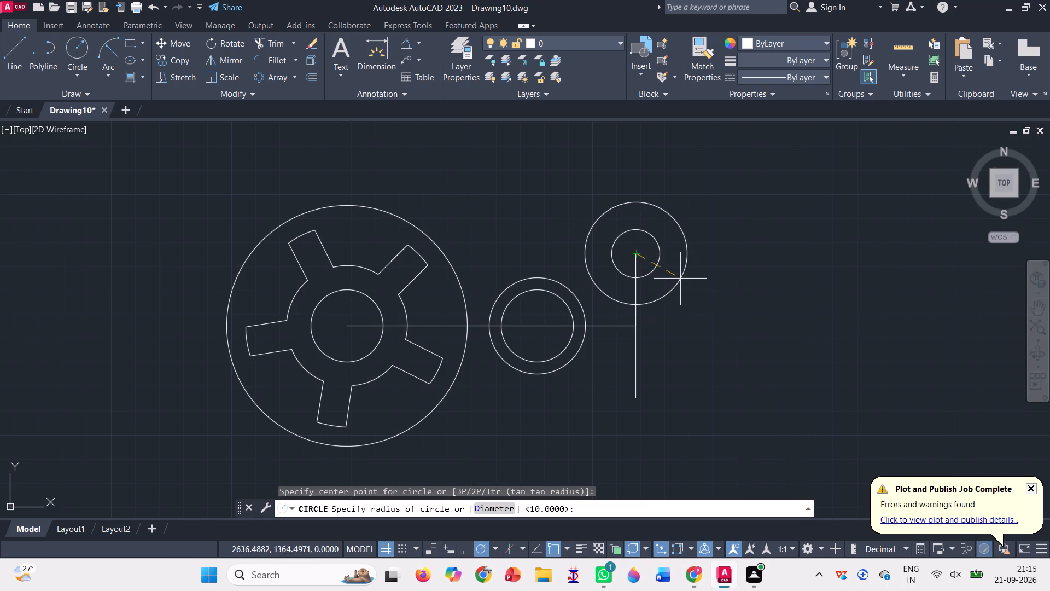
type("15")
key("Return")
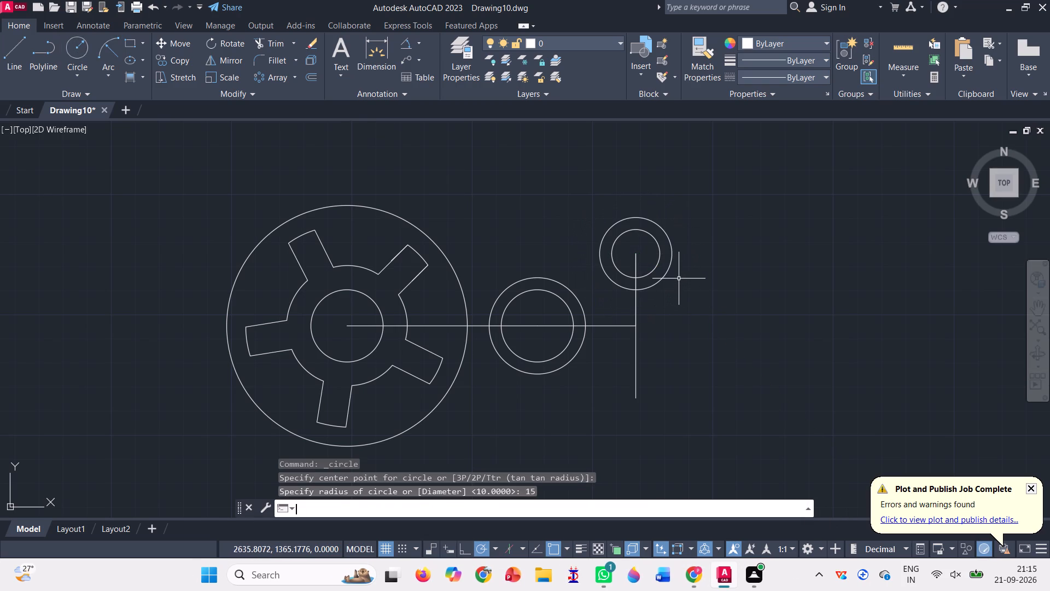
Draw two concentric circles of radius 10 and 15 centred on the lower end of the vertical centreline.
left_click(77, 43)
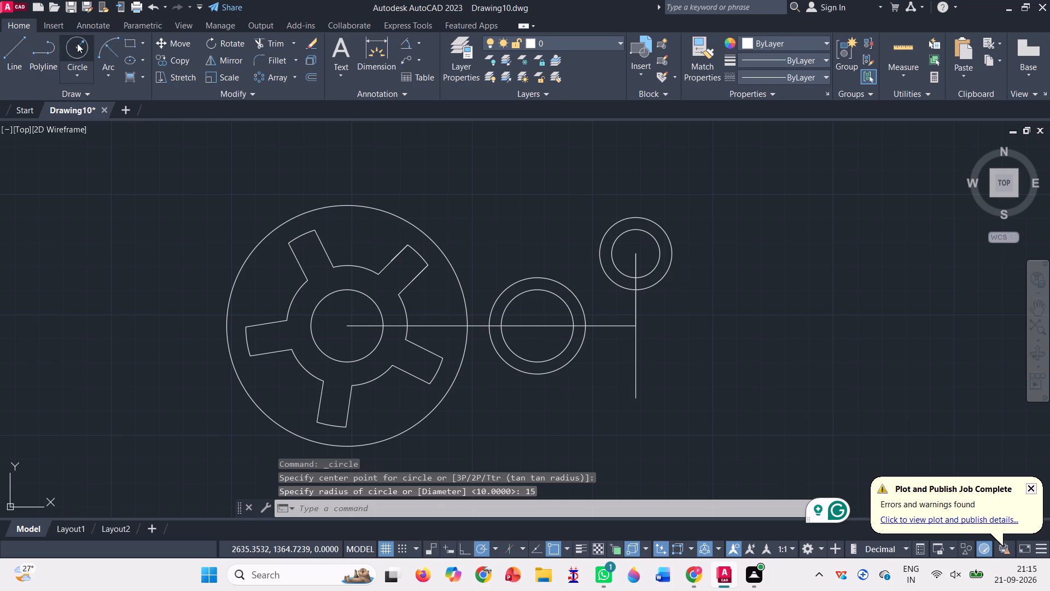
left_click(635, 396)
type("10")
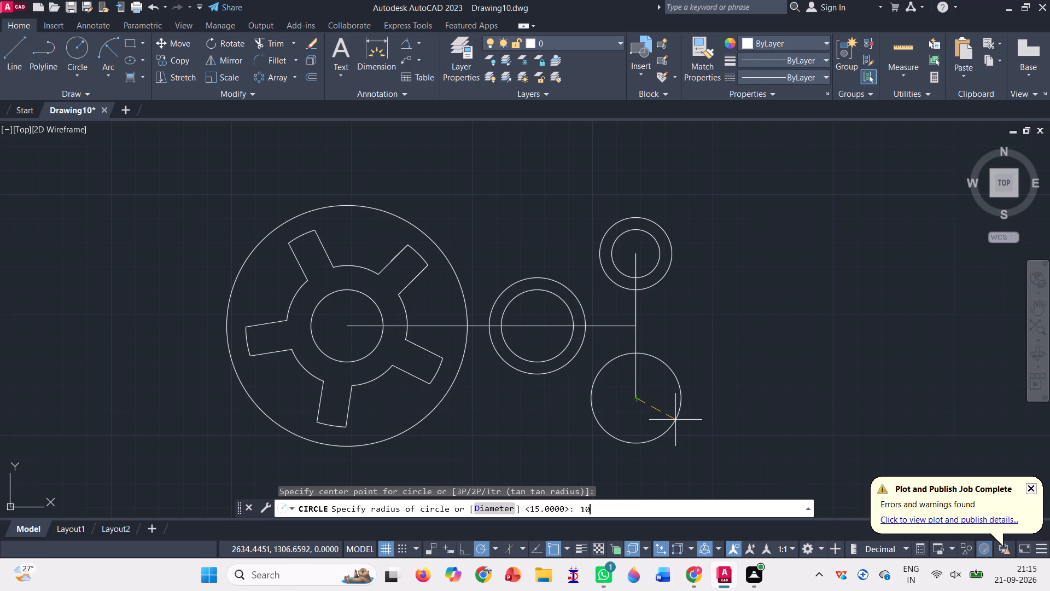
key("Return")
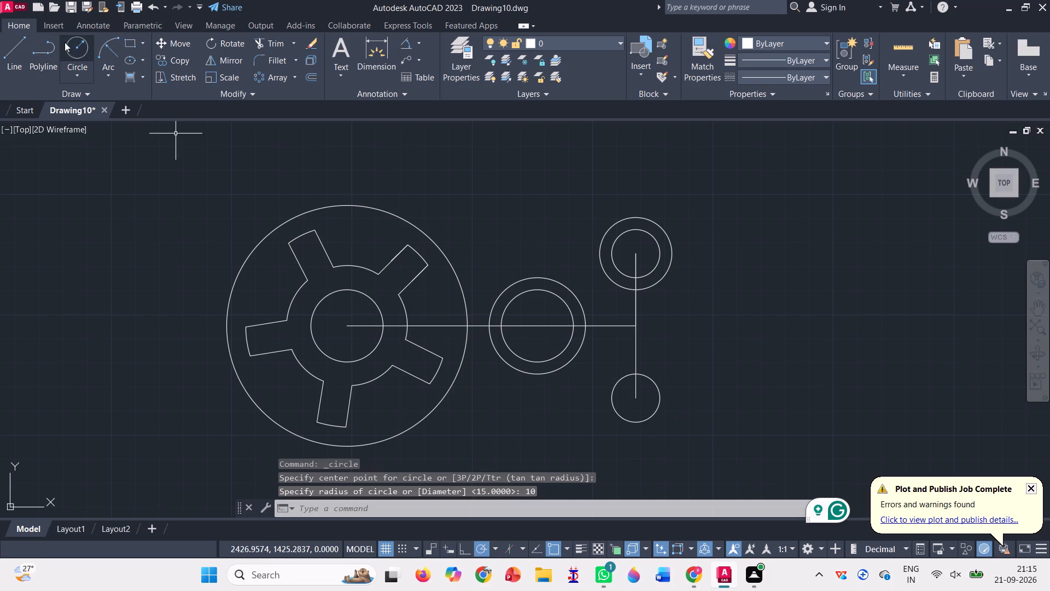
left_click(72, 44)
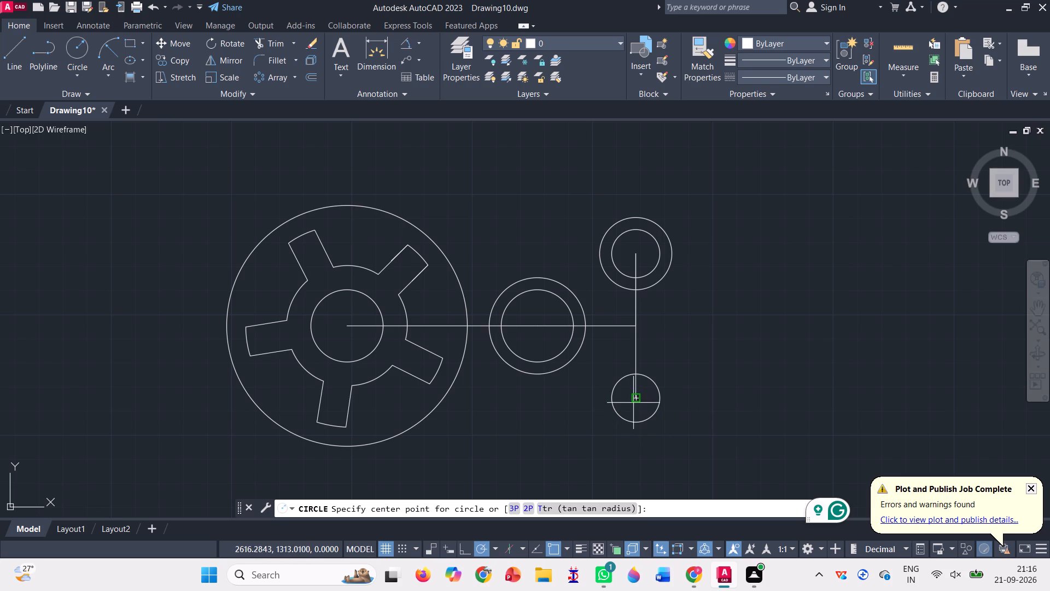
left_click(635, 399)
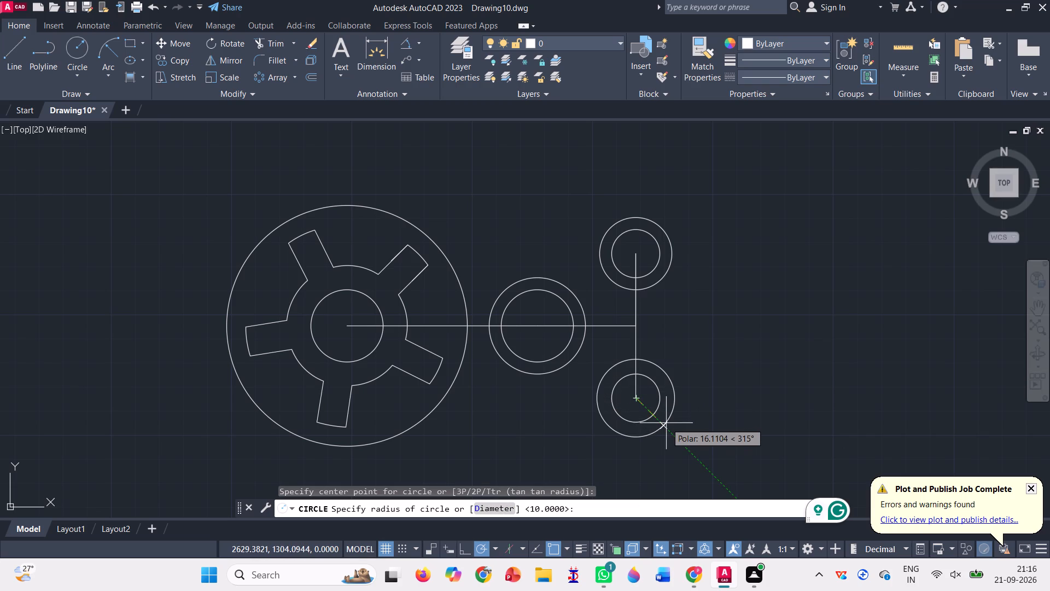
type("18")
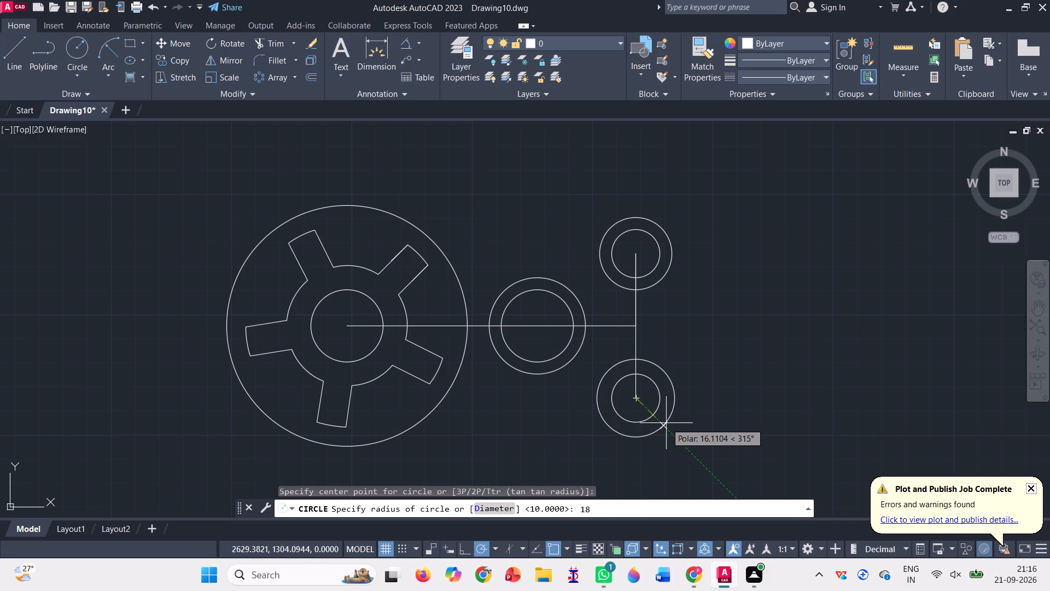
key("BackSpace")
key("5")
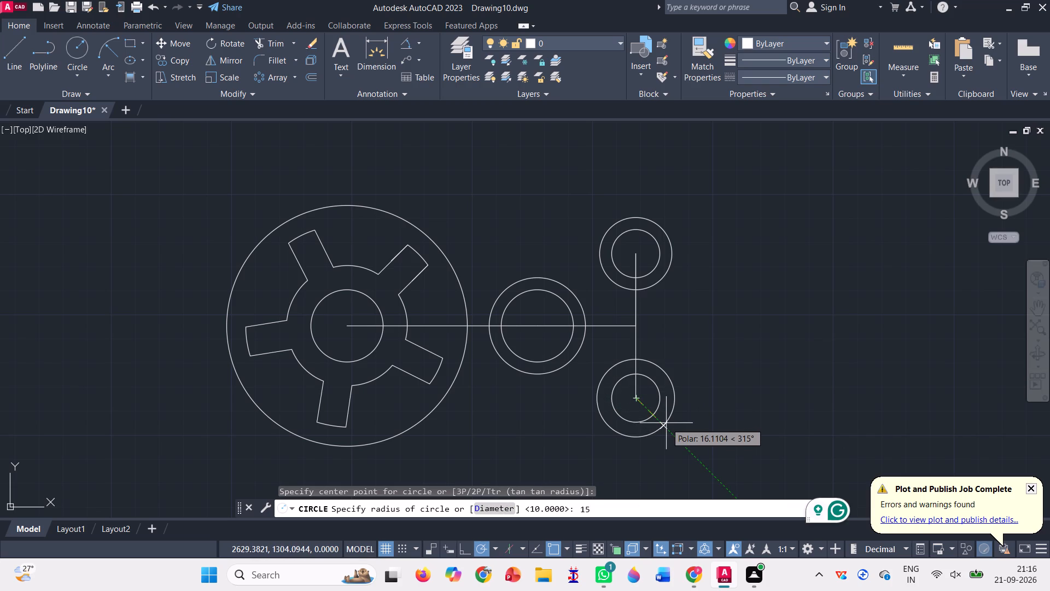
key("Return")
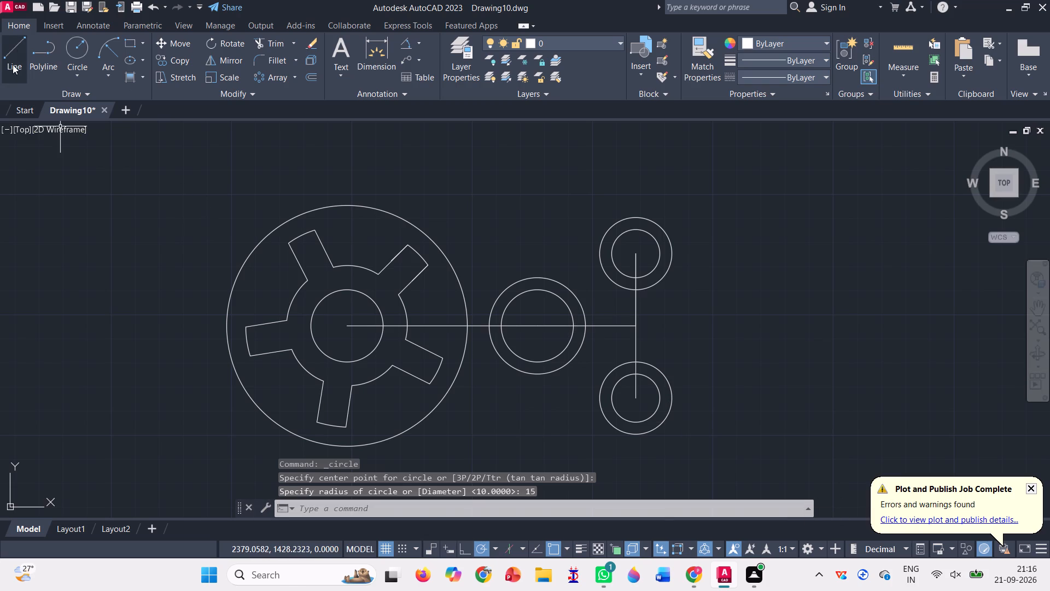
Draw two vertical lines joining the left and right quadrants of the upper and lower radius-15 circles.
left_click(17, 49)
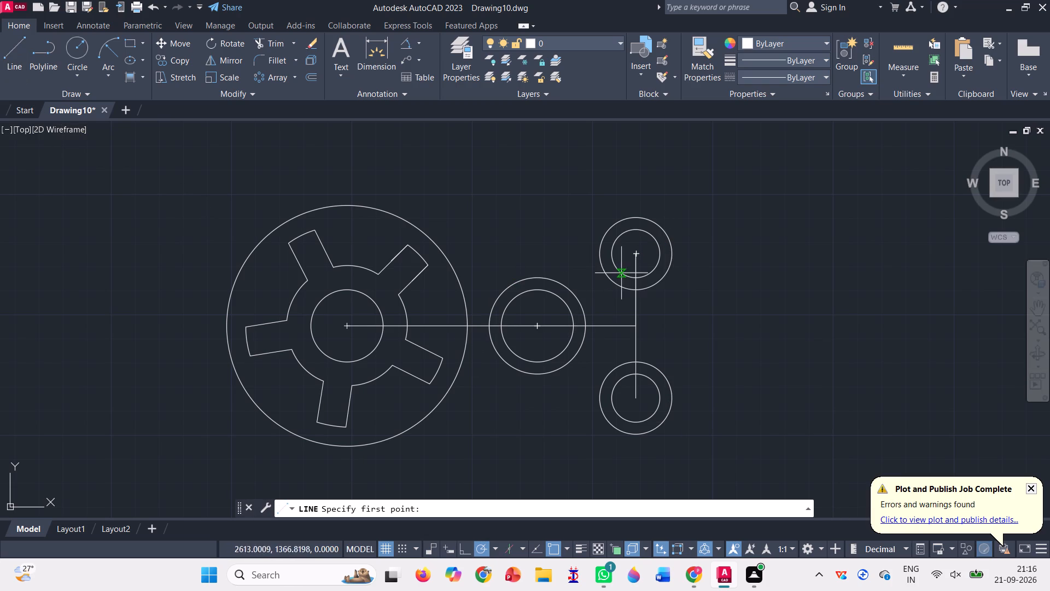
left_click(598, 255)
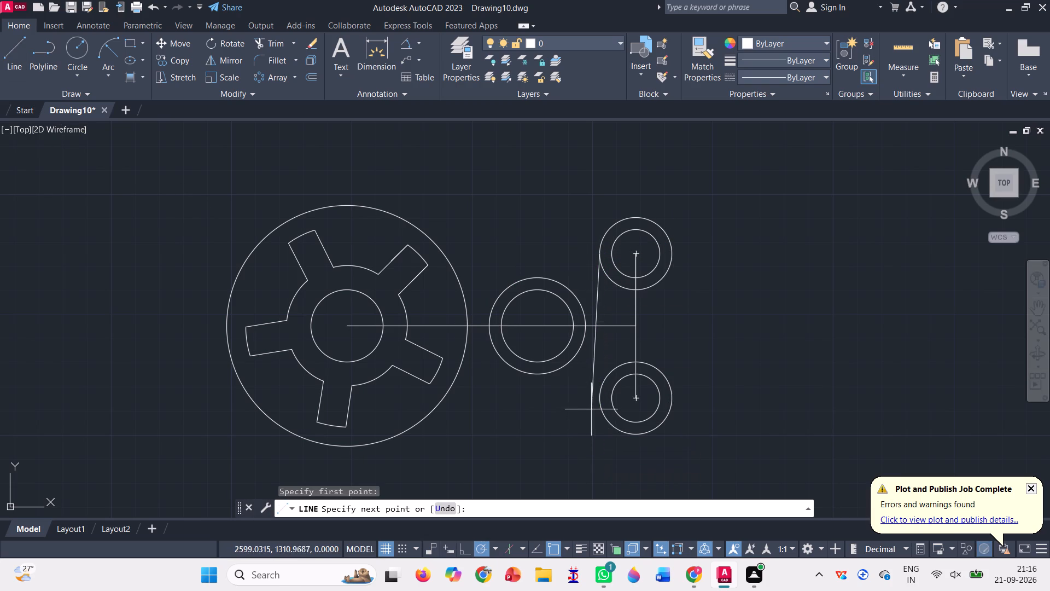
left_click(598, 399)
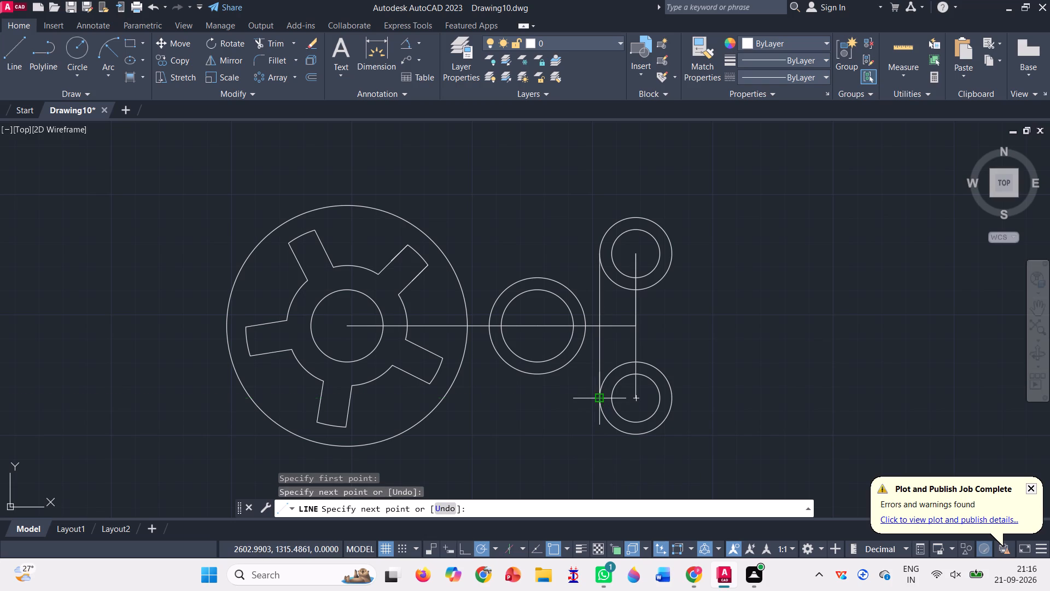
key("Escape")
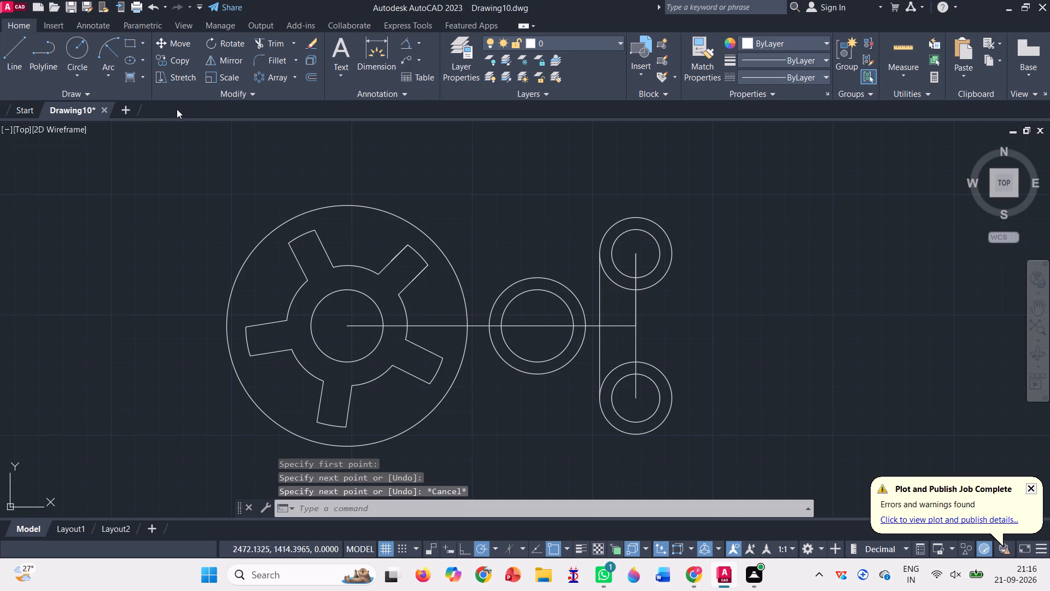
left_click(24, 59)
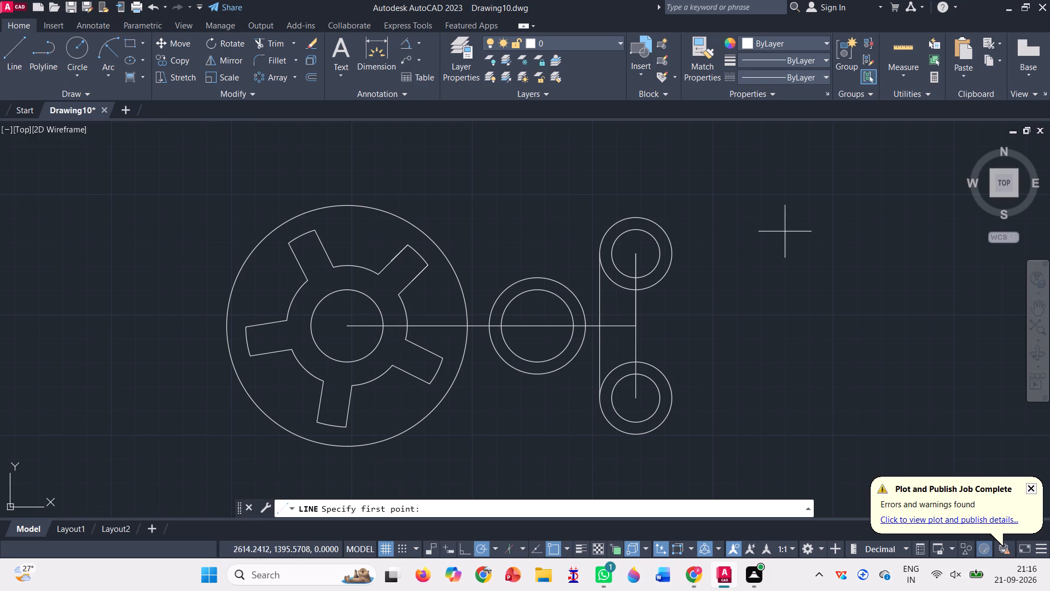
left_click(672, 253)
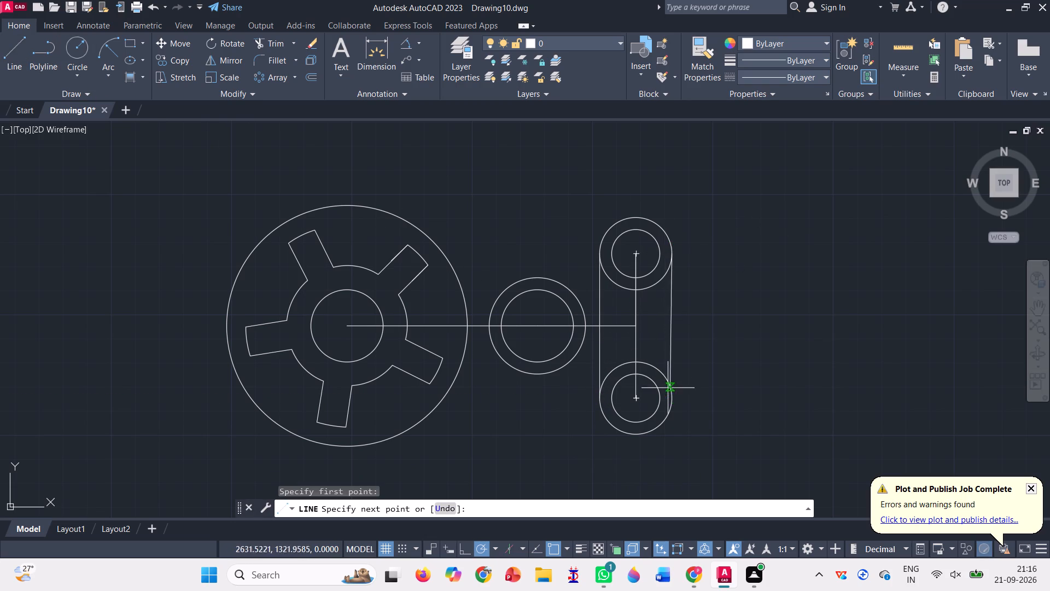
left_click(673, 398)
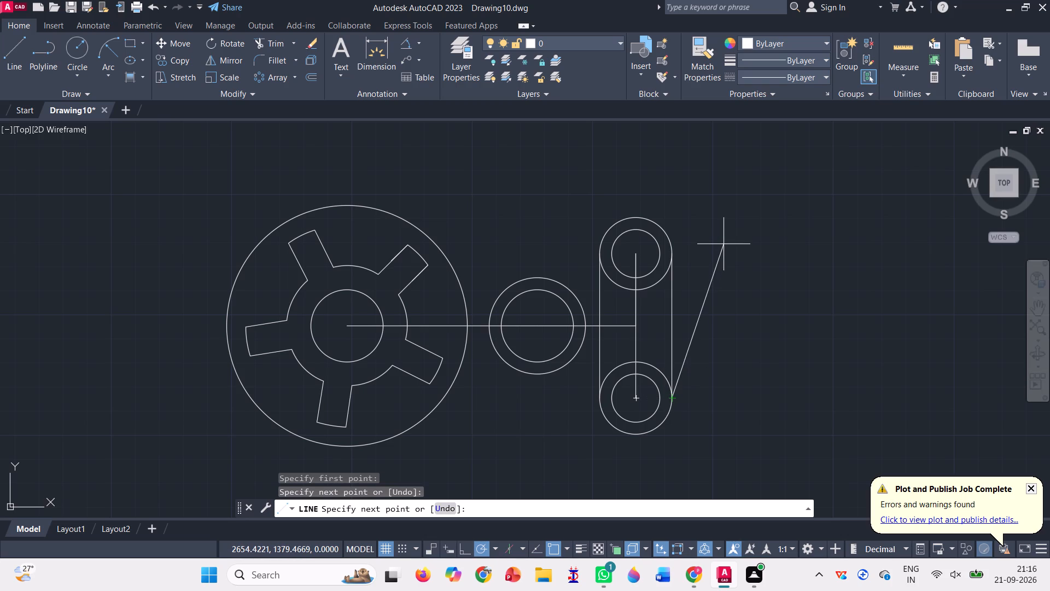
key("Escape")
Draw two vertical lines joining the left and right quadrants of the upper and lower radius-10 circles.
left_click(12, 56)
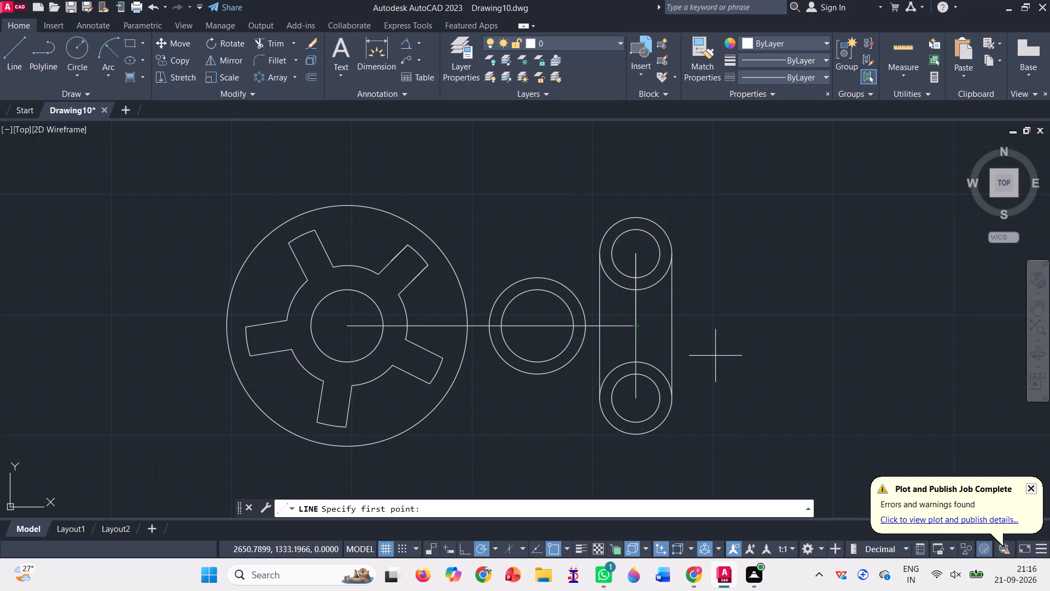
left_click(615, 253)
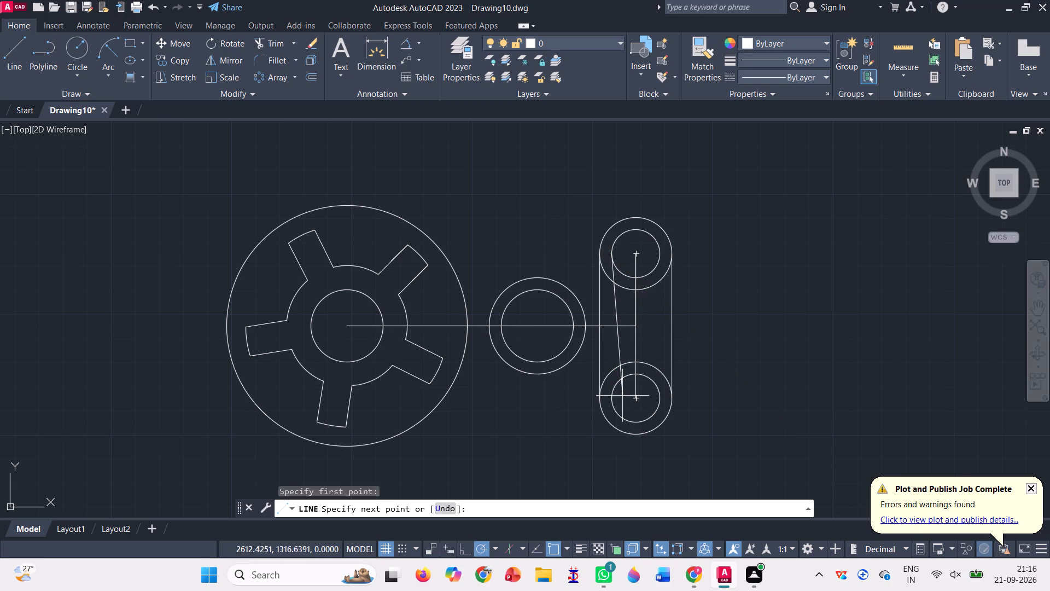
left_click(615, 396)
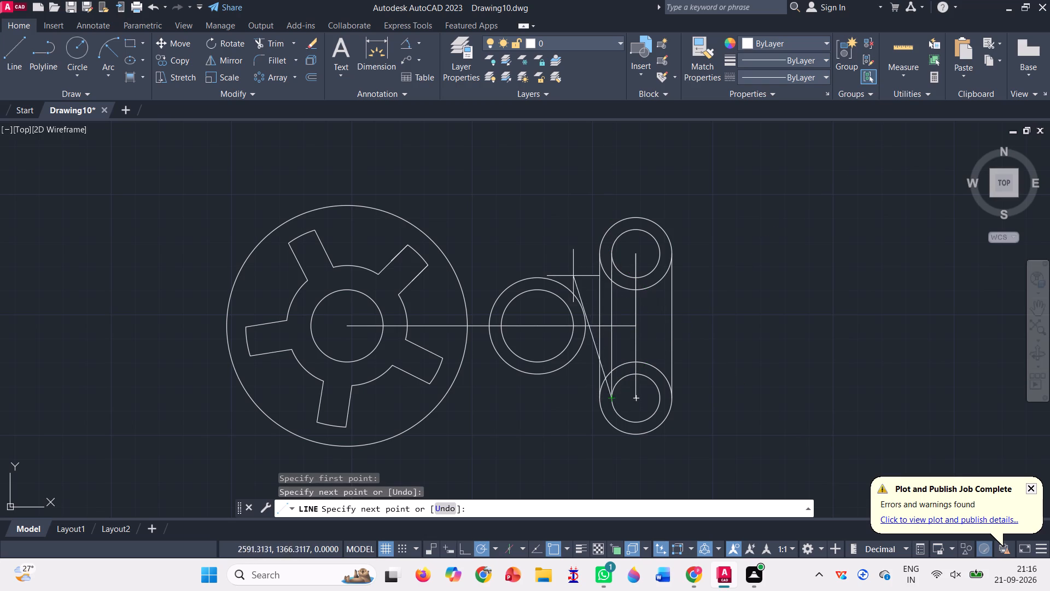
key("Escape")
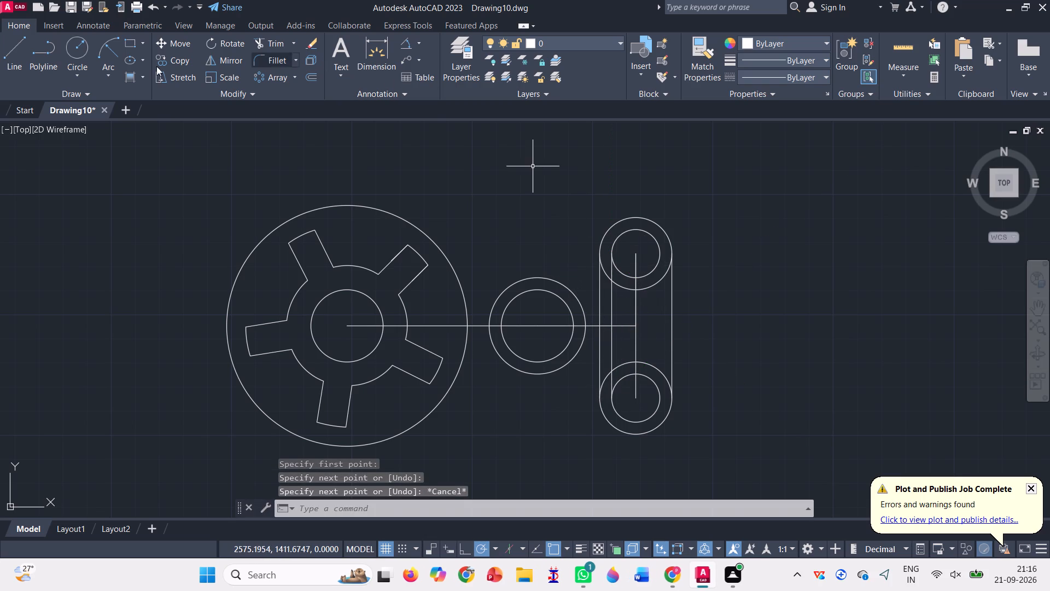
left_click(17, 53)
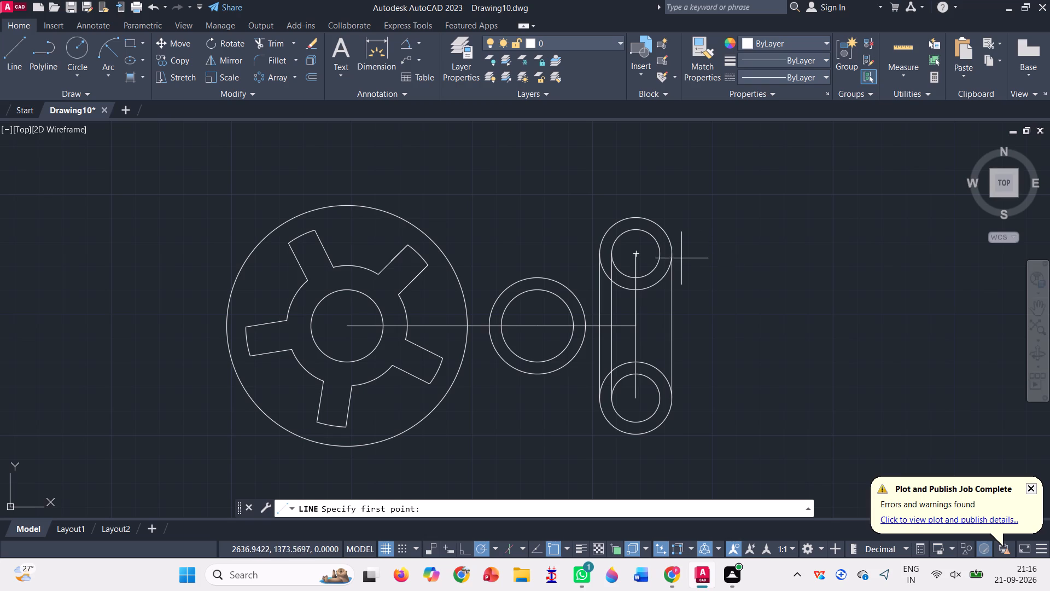
left_click(656, 250)
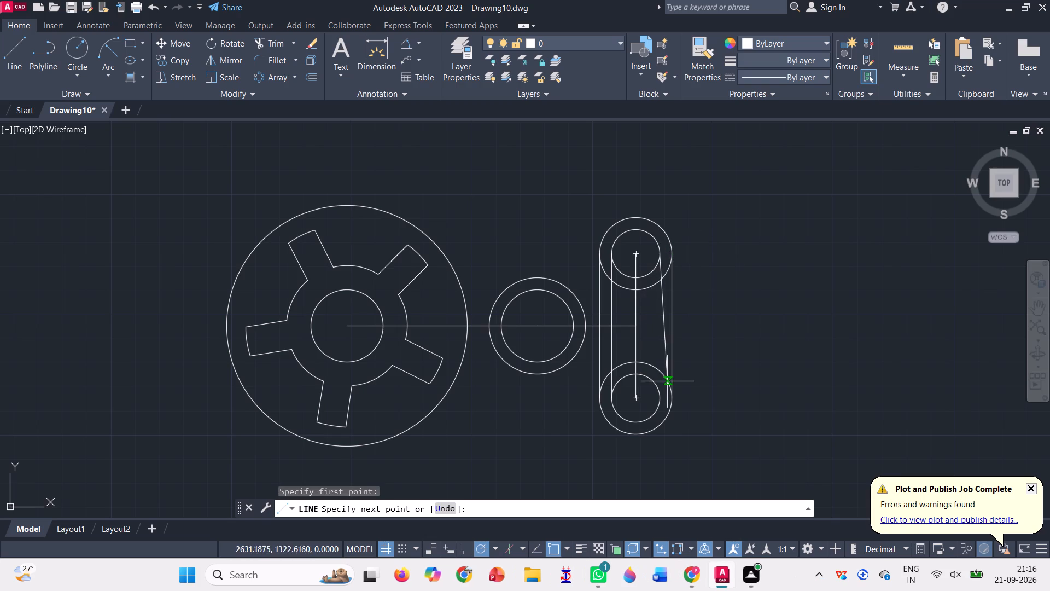
left_click(658, 395)
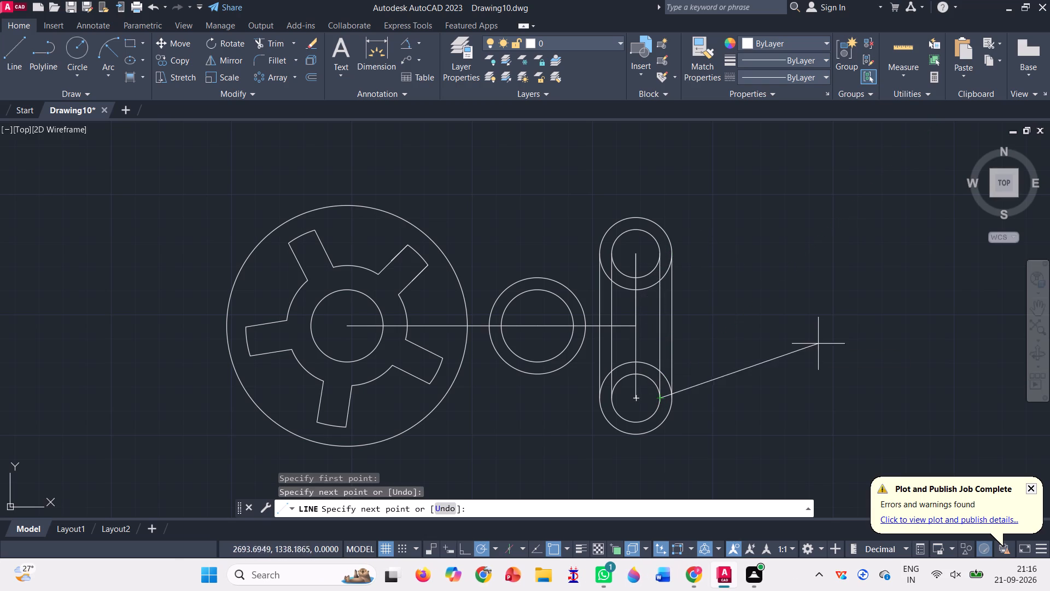
key("Escape")
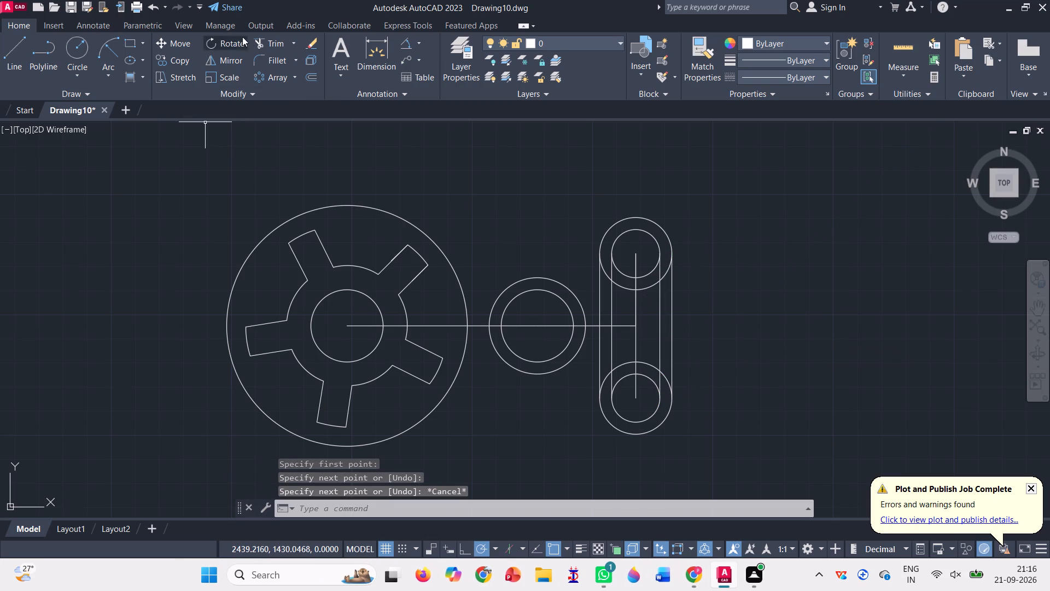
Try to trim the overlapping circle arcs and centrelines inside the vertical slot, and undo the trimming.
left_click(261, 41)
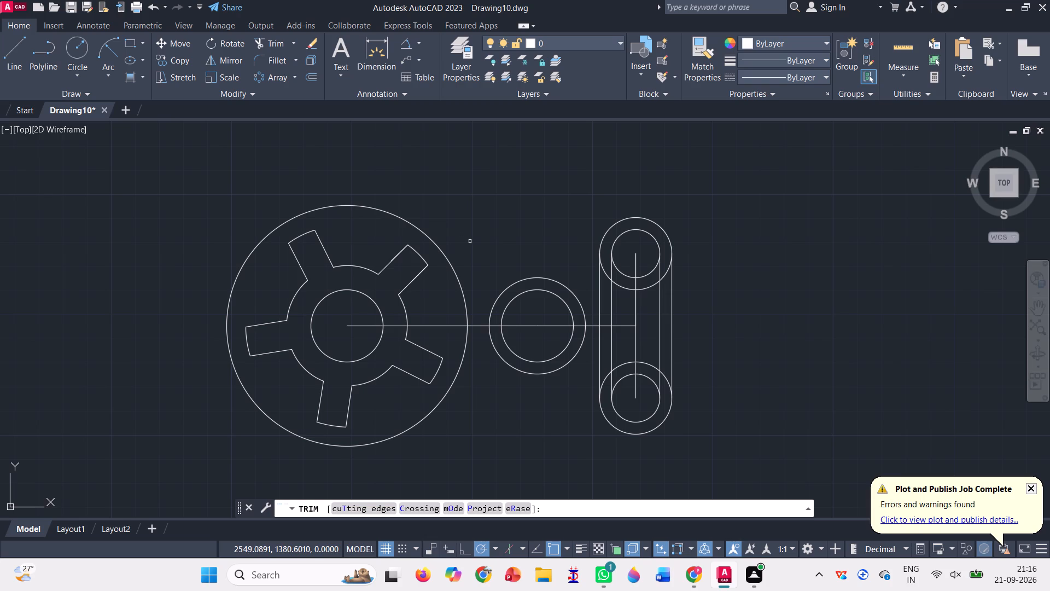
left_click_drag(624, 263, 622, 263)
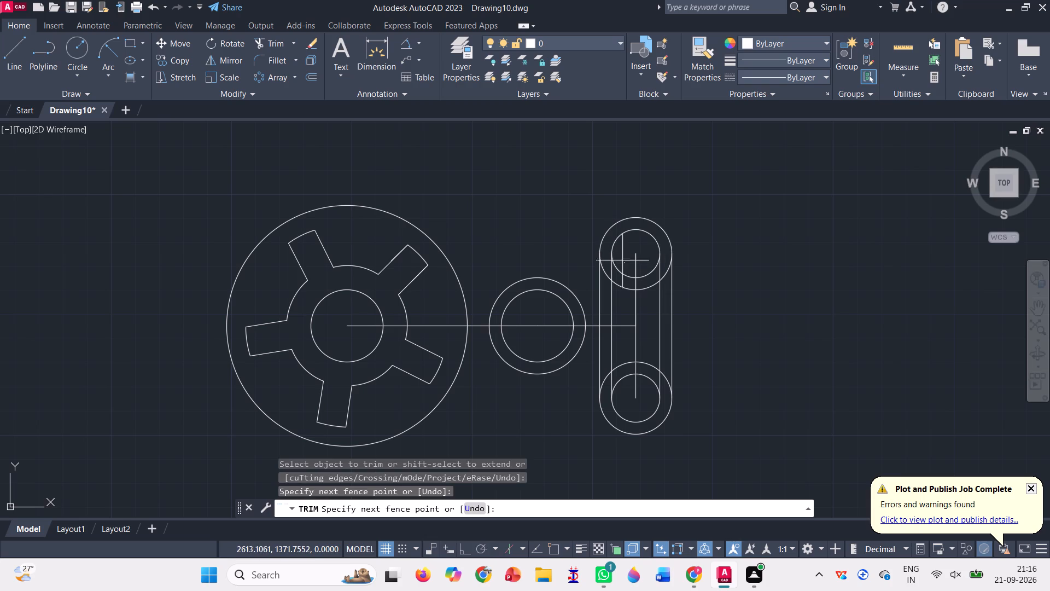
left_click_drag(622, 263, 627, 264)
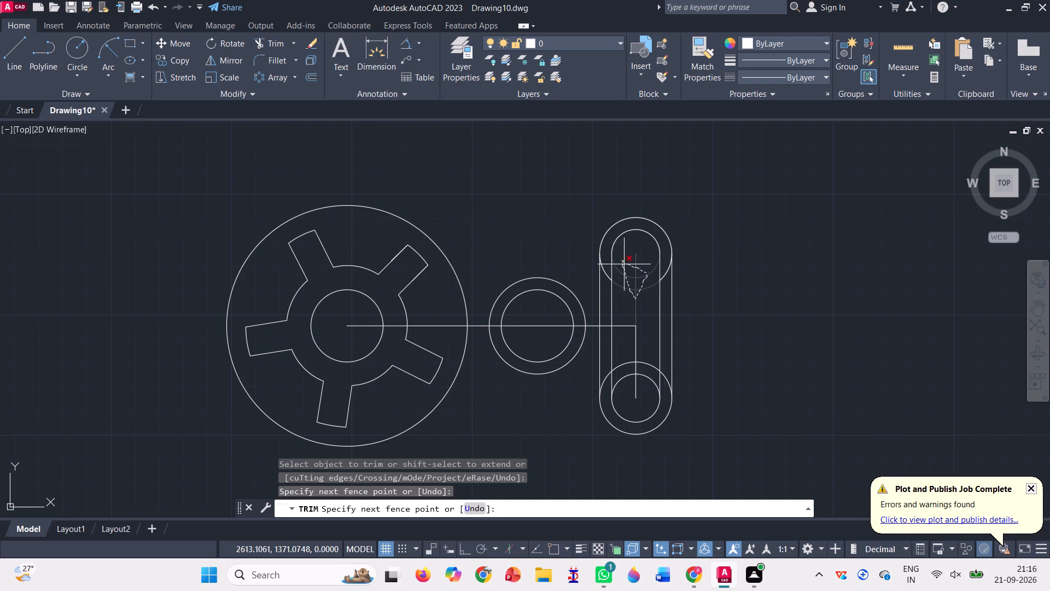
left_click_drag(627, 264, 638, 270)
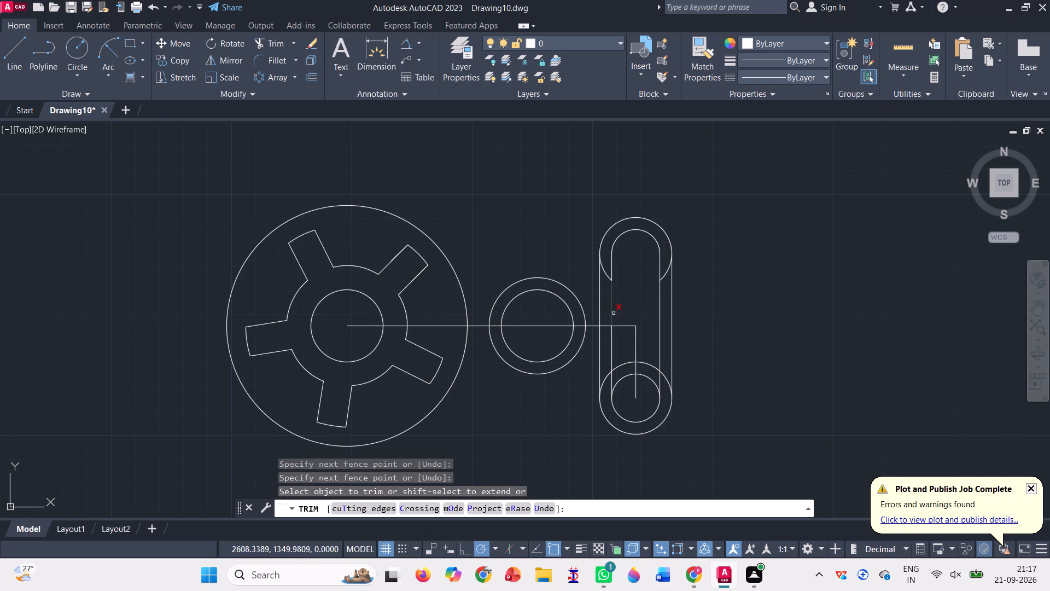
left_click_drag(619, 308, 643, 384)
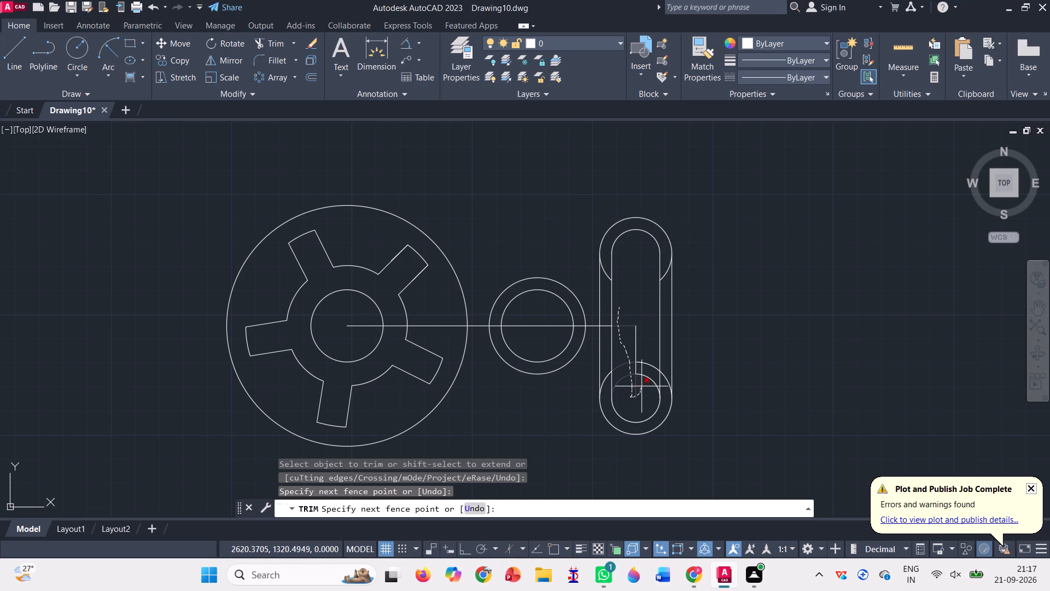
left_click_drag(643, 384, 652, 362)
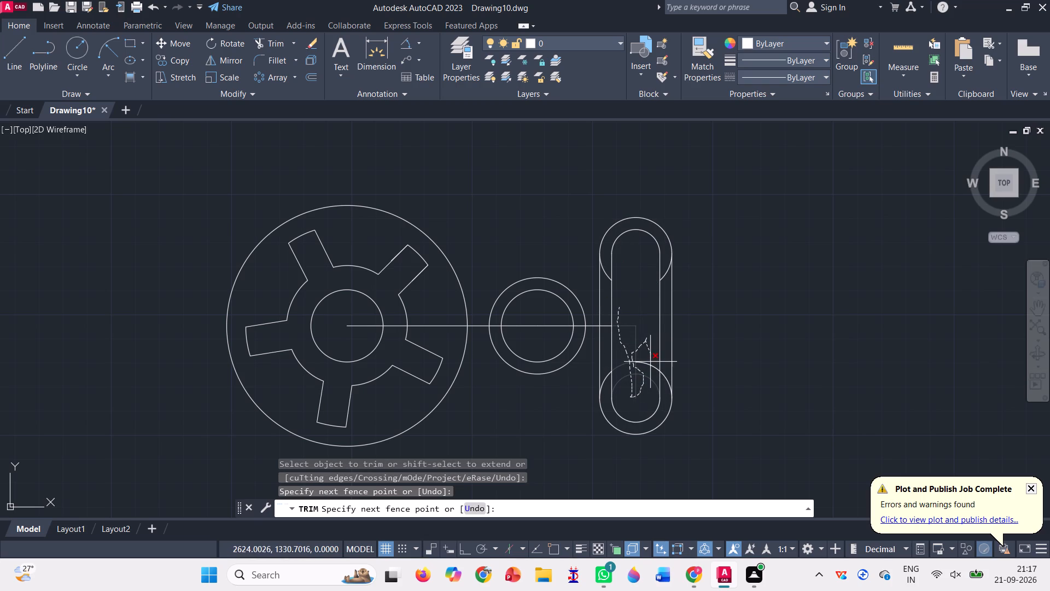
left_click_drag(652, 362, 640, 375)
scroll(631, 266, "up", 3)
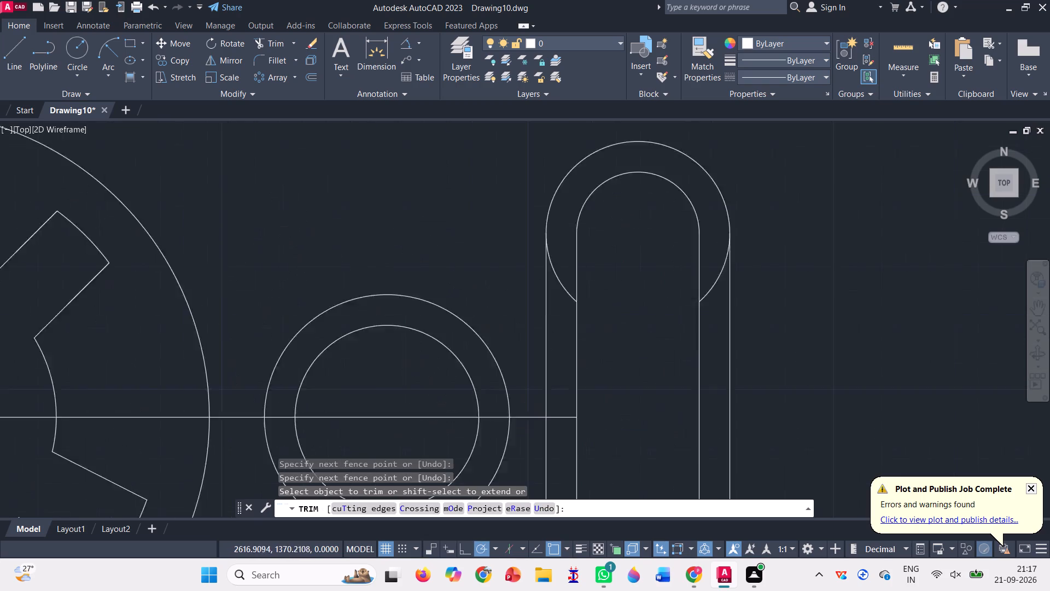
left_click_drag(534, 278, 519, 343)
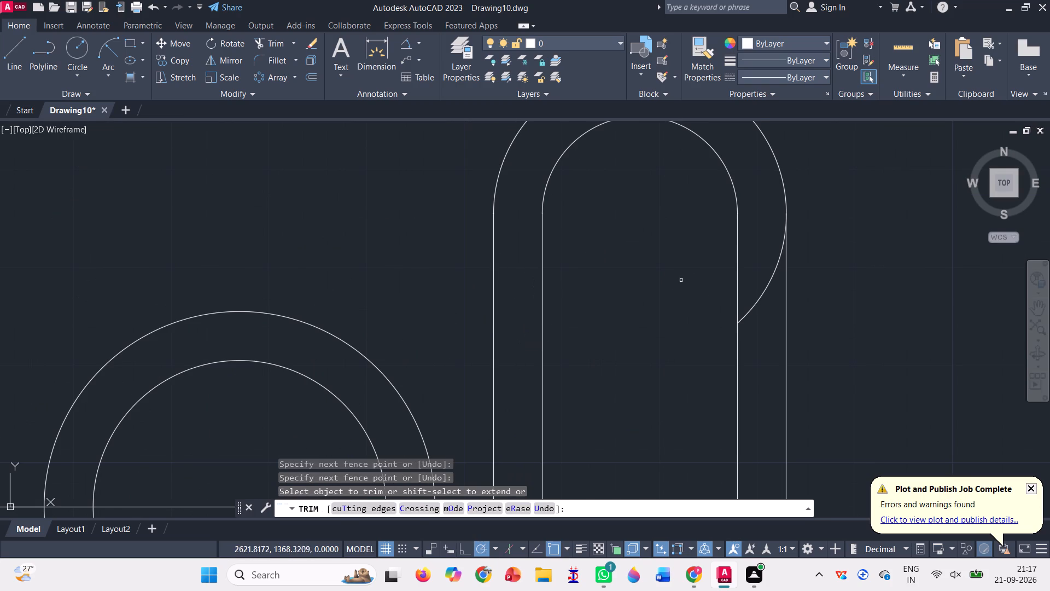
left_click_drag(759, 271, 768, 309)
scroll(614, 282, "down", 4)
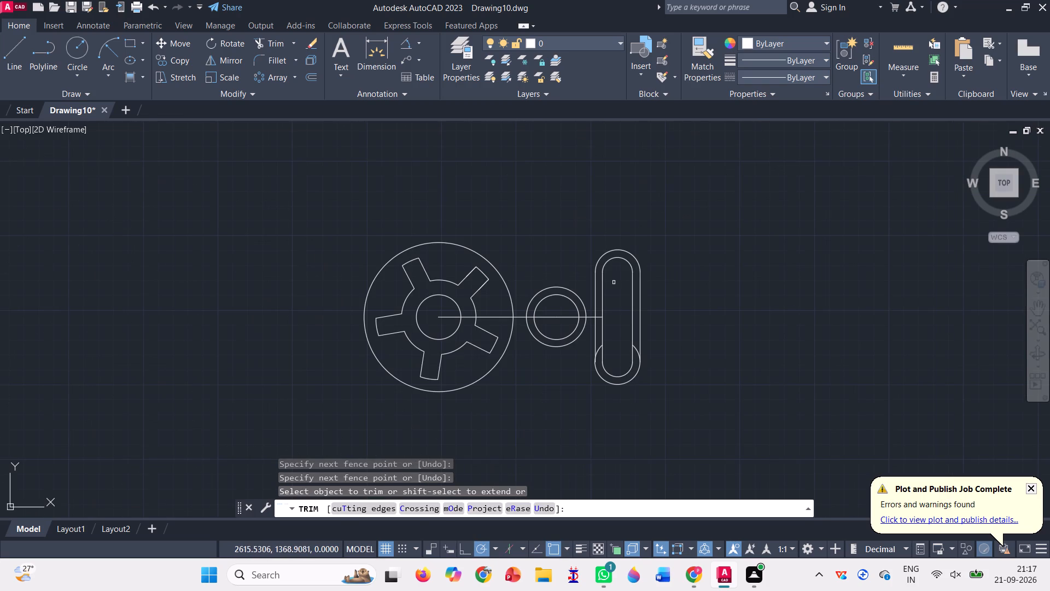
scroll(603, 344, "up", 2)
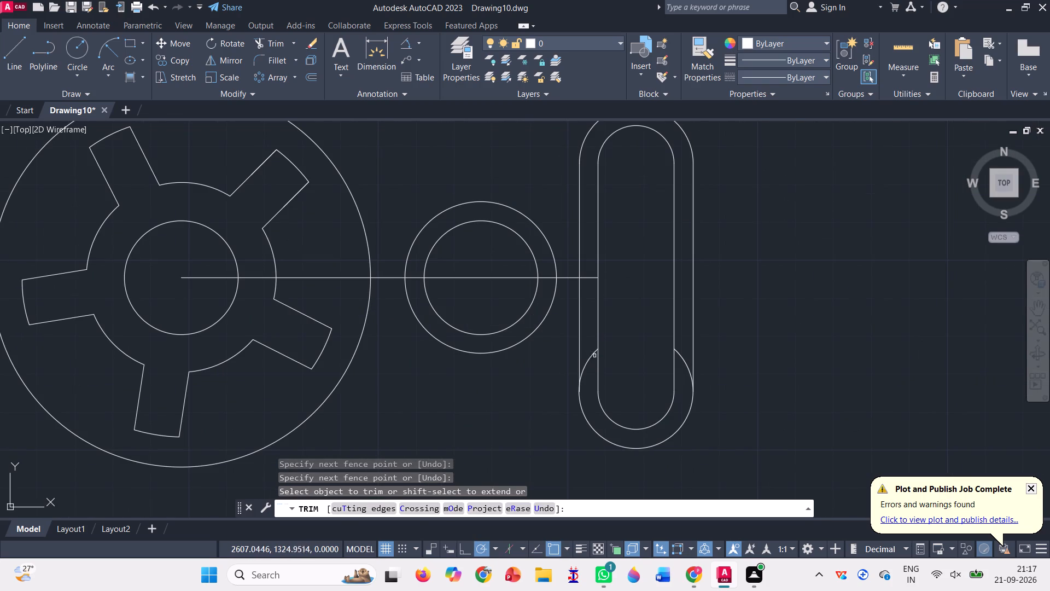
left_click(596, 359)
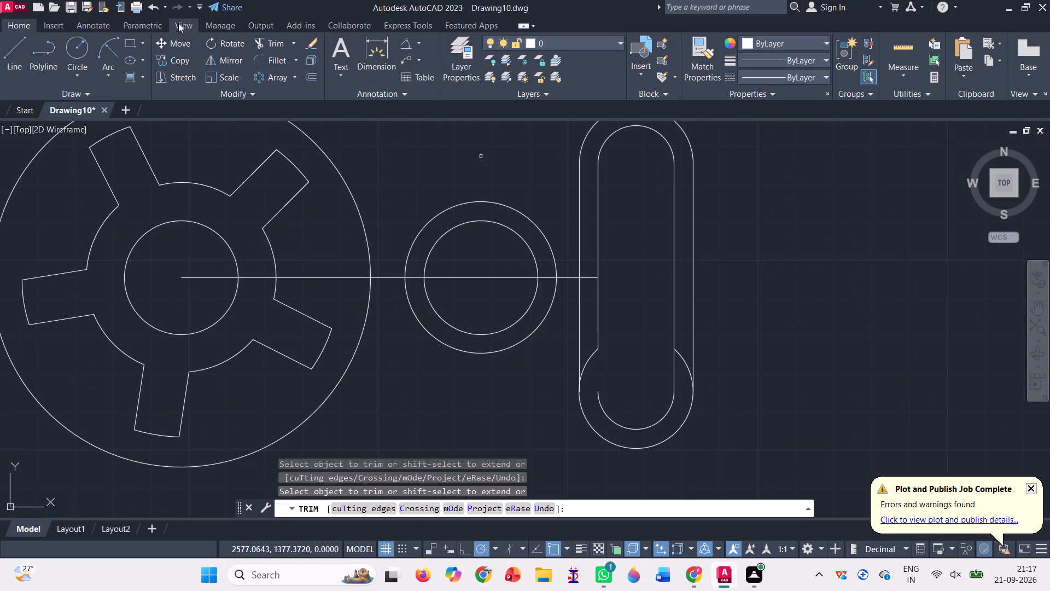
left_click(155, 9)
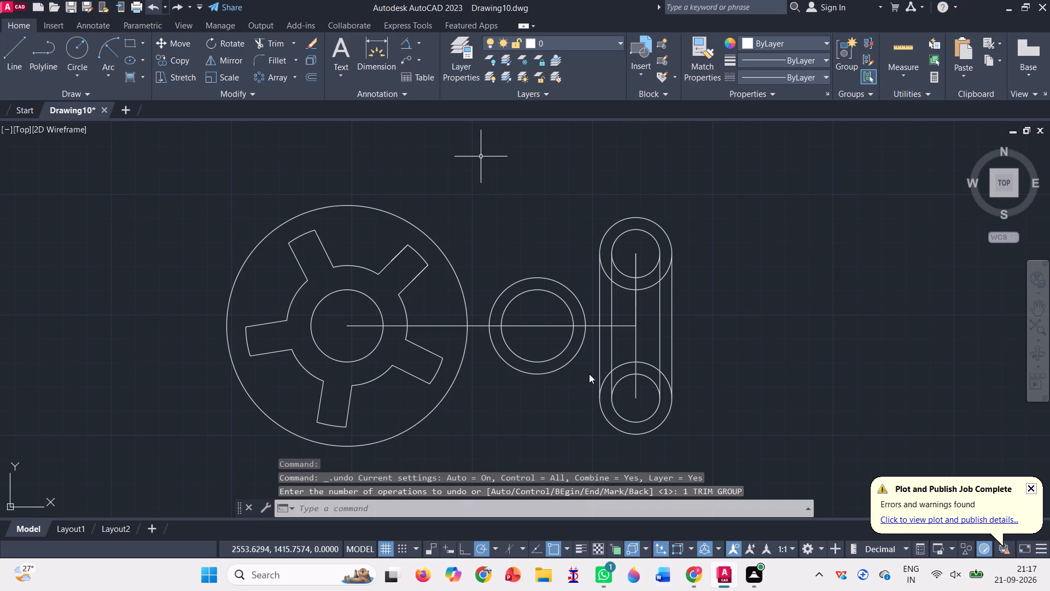
Trim away the upper arcs of the vertical slot's two lower circles and the centrelines inside the inner outline.
left_click(266, 43)
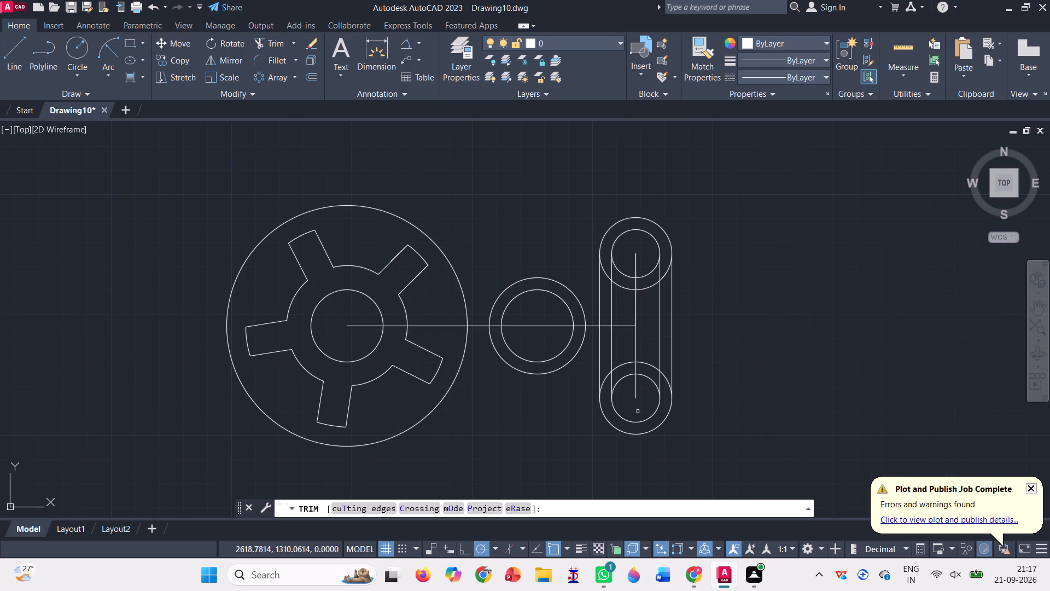
scroll(637, 405, "down", 1)
scroll(637, 405, "up", 4)
scroll(623, 342, "down", 2)
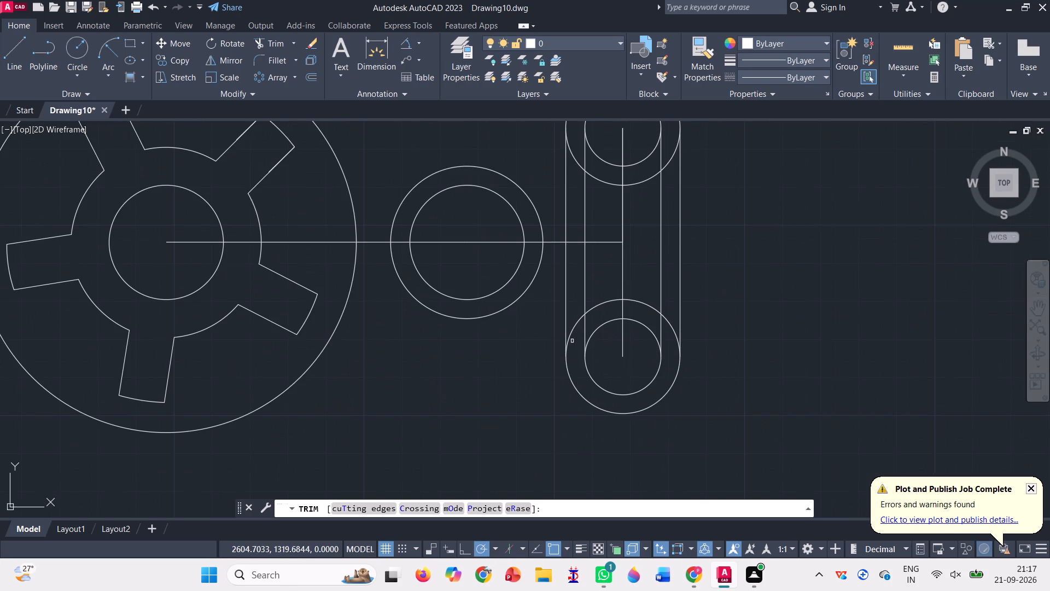
scroll(582, 331, "up", 1)
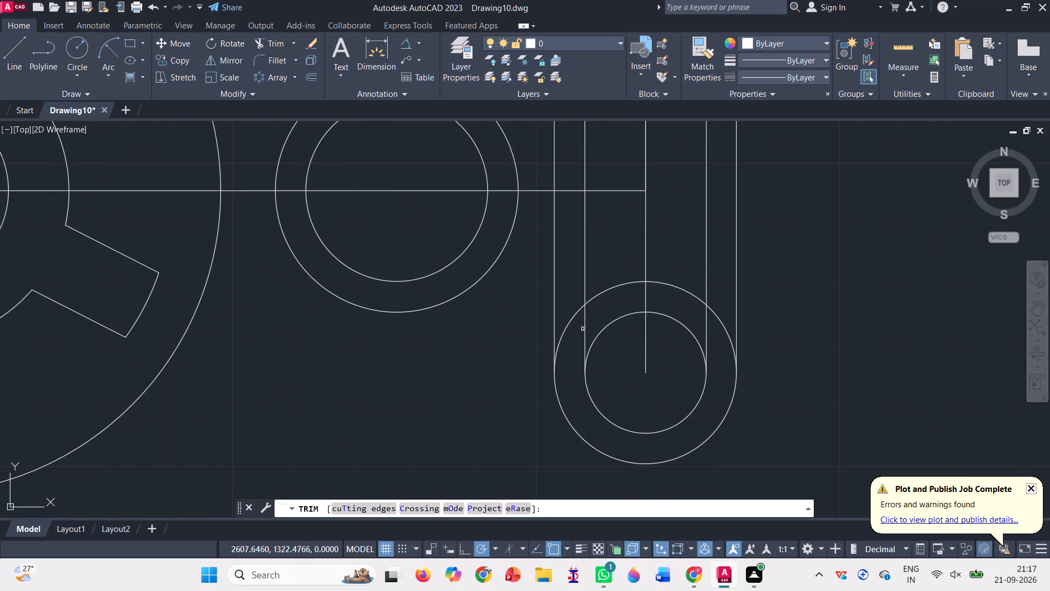
left_click_drag(569, 313, 568, 332)
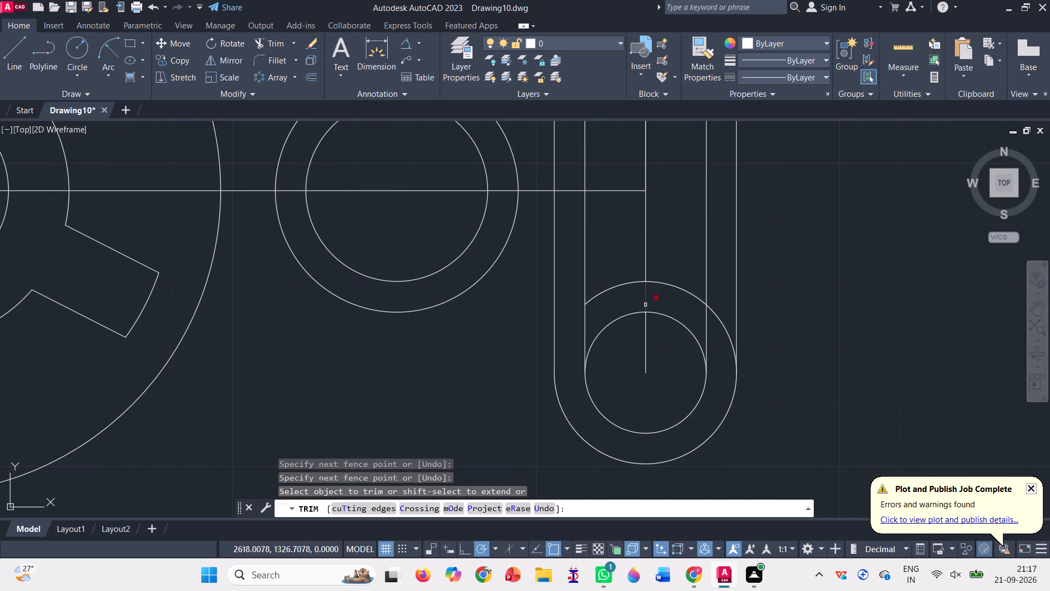
left_click(717, 318)
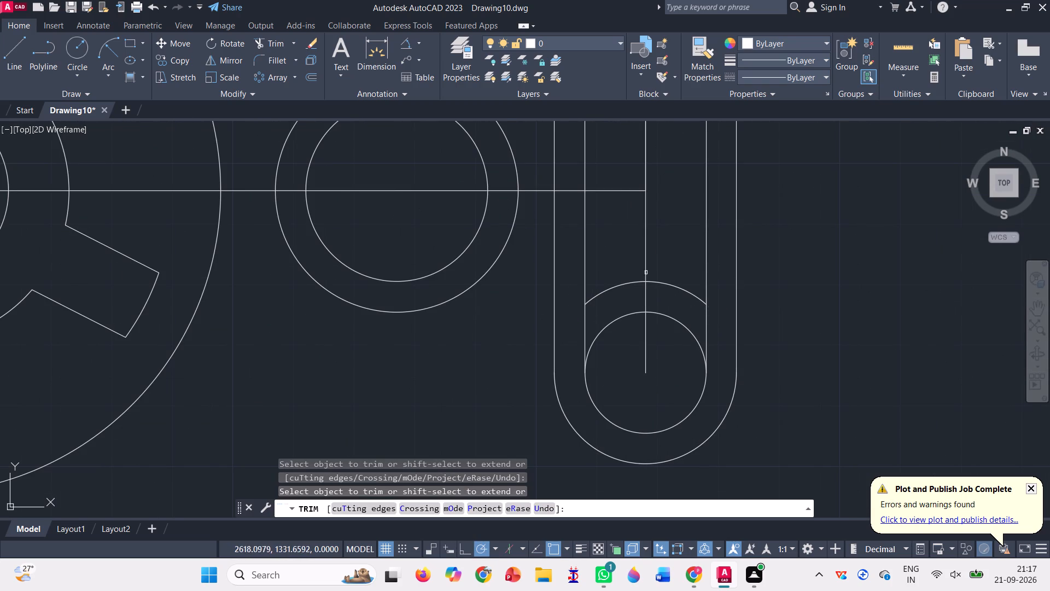
left_click_drag(617, 222, 635, 157)
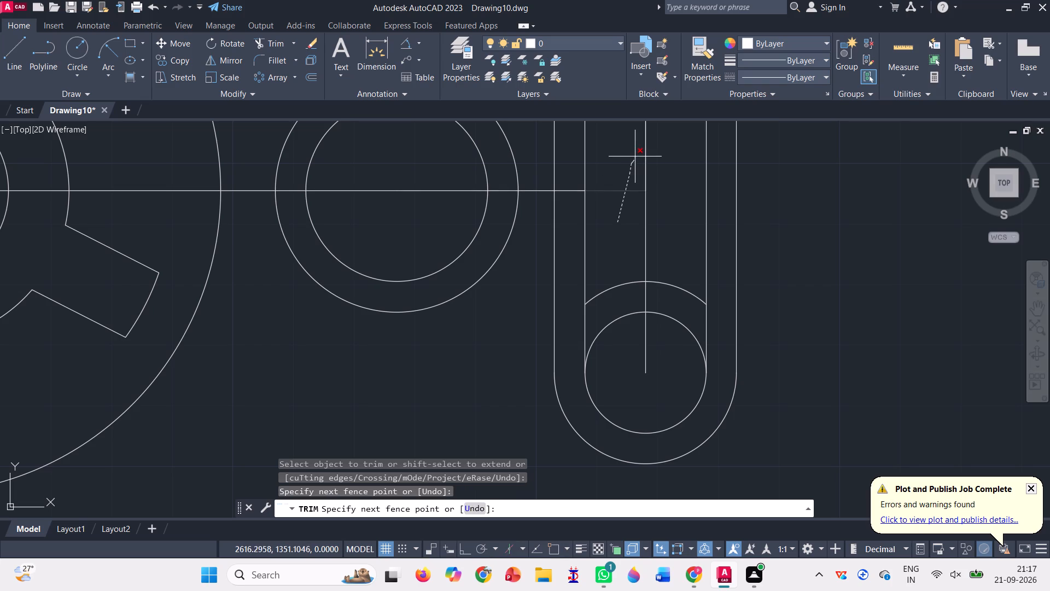
left_click_drag(635, 157, 632, 343)
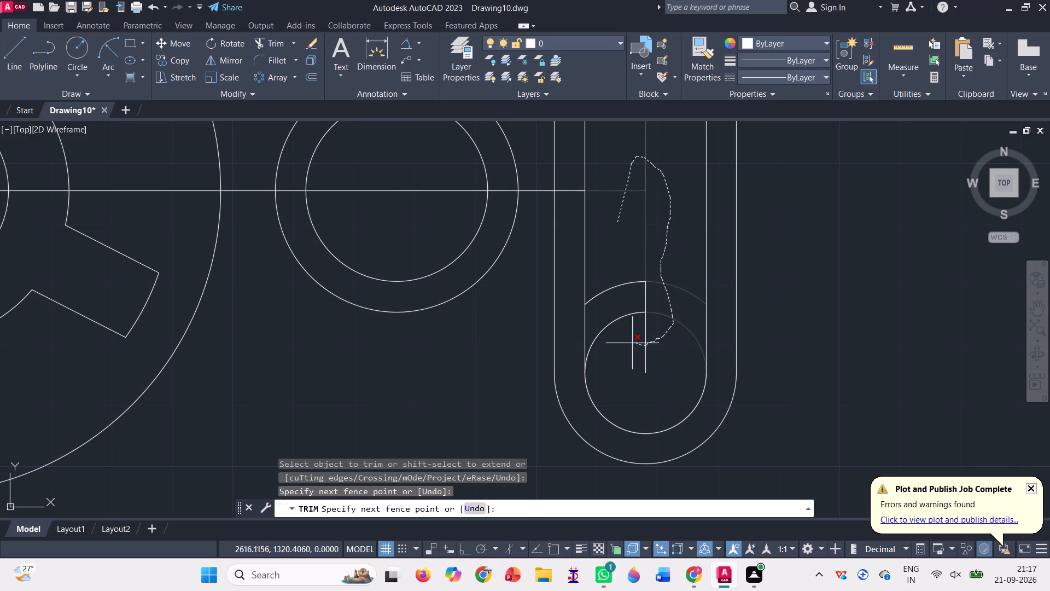
left_click_drag(632, 343, 637, 304)
Trim away the lower arcs of the slot's two upper circles and the horizontal centreline piece between its left outlines.
scroll(680, 215, "down", 2)
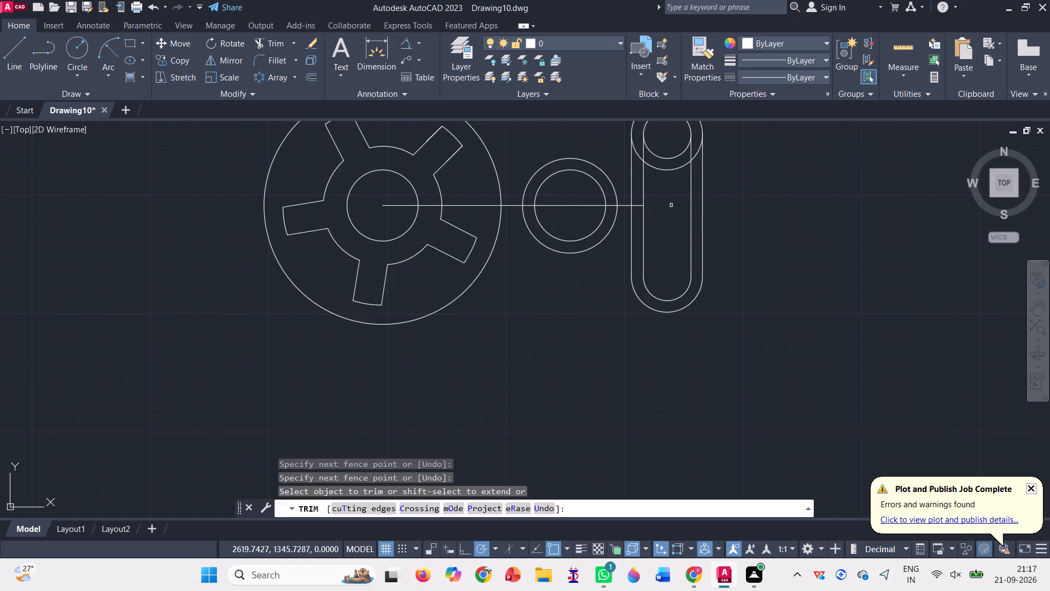
scroll(771, 314, "down", 1)
scroll(731, 171, "up", 2)
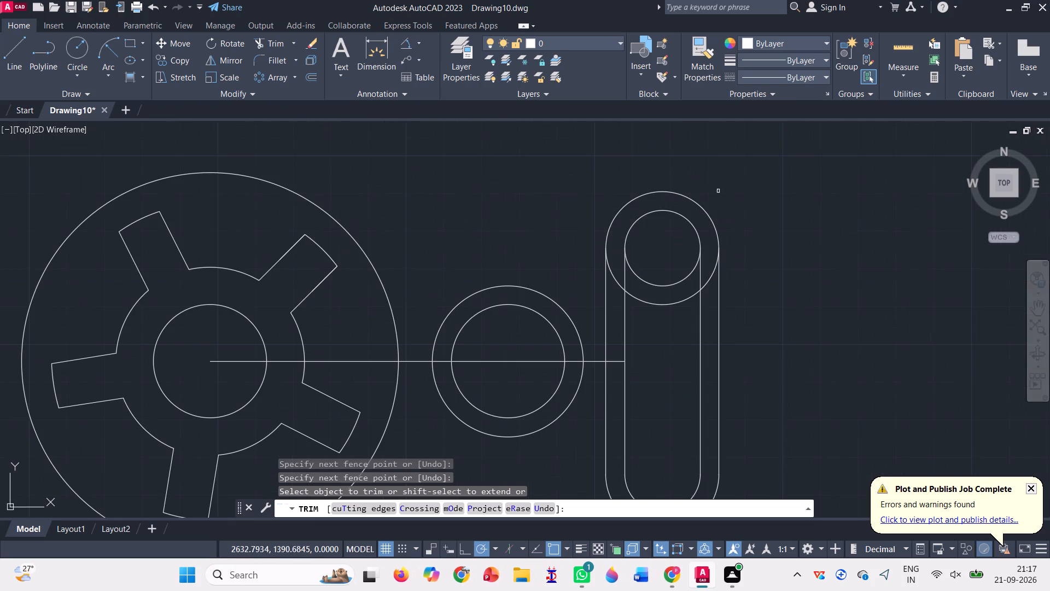
left_click_drag(662, 332, 660, 298)
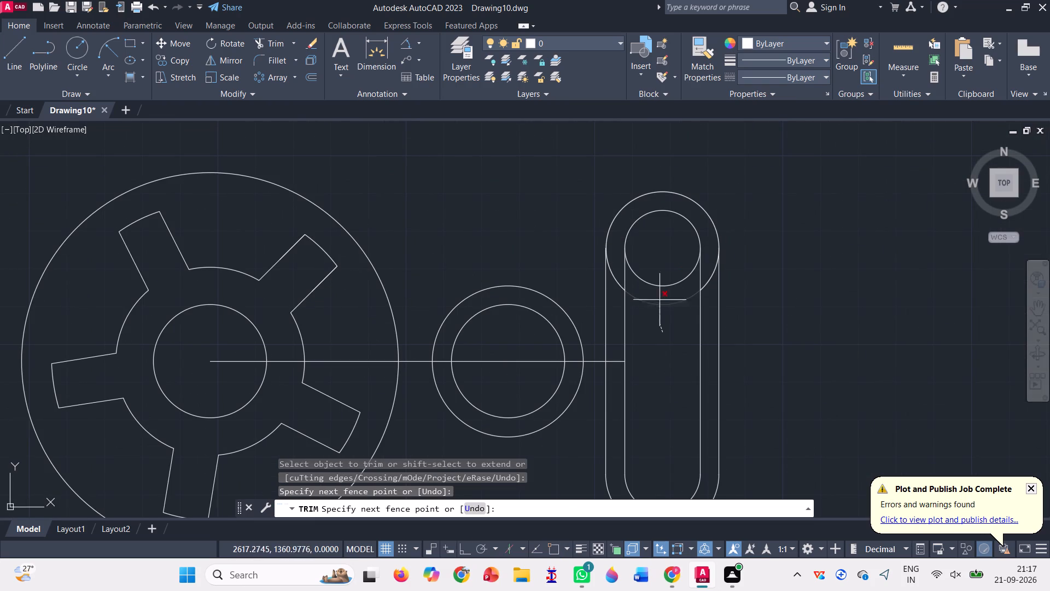
left_click_drag(660, 298, 666, 269)
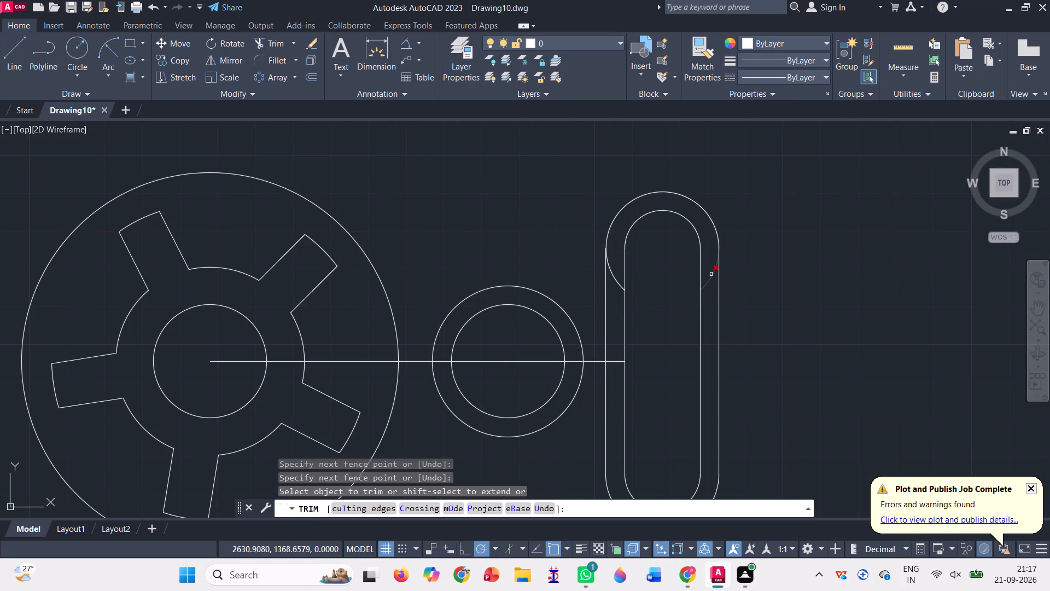
left_click(711, 274)
left_click(614, 276)
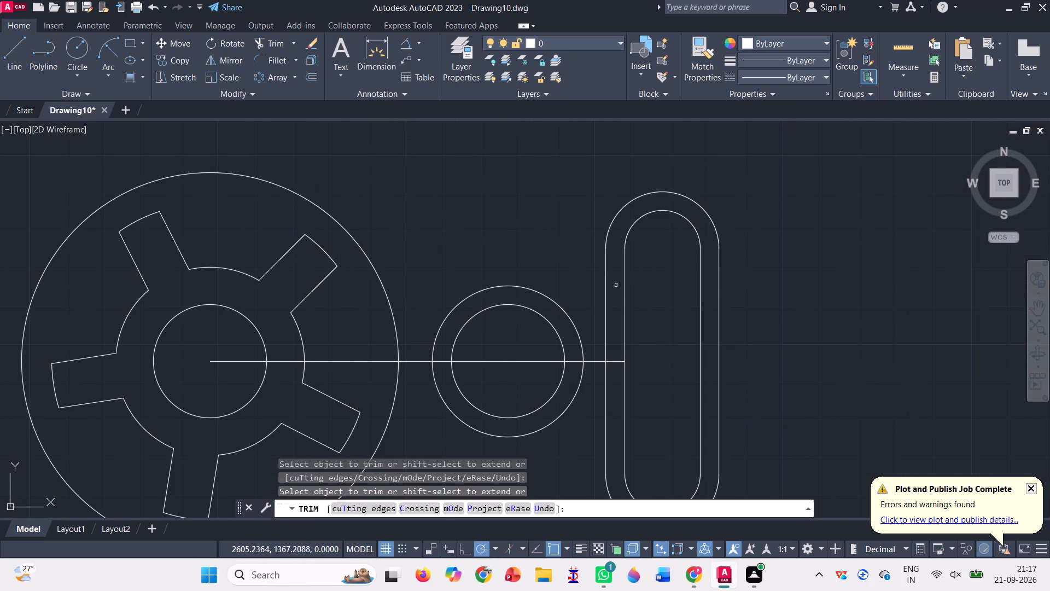
left_click(614, 363)
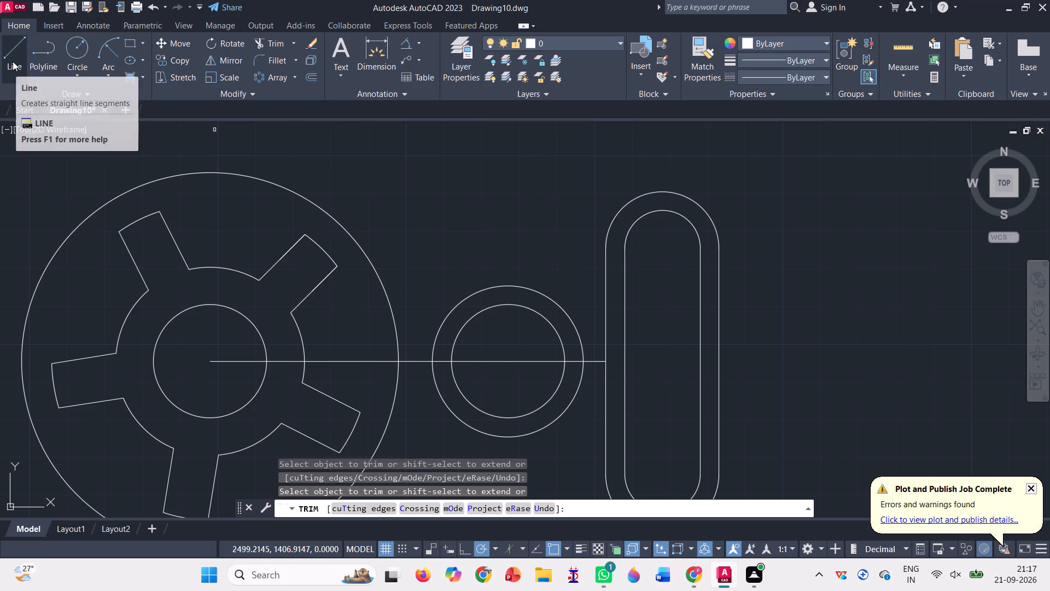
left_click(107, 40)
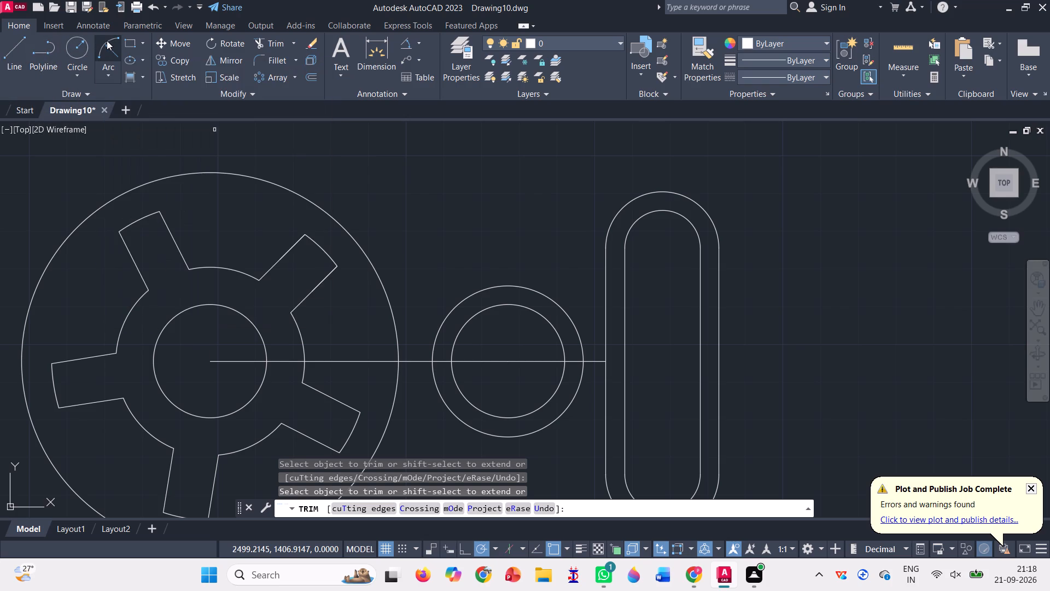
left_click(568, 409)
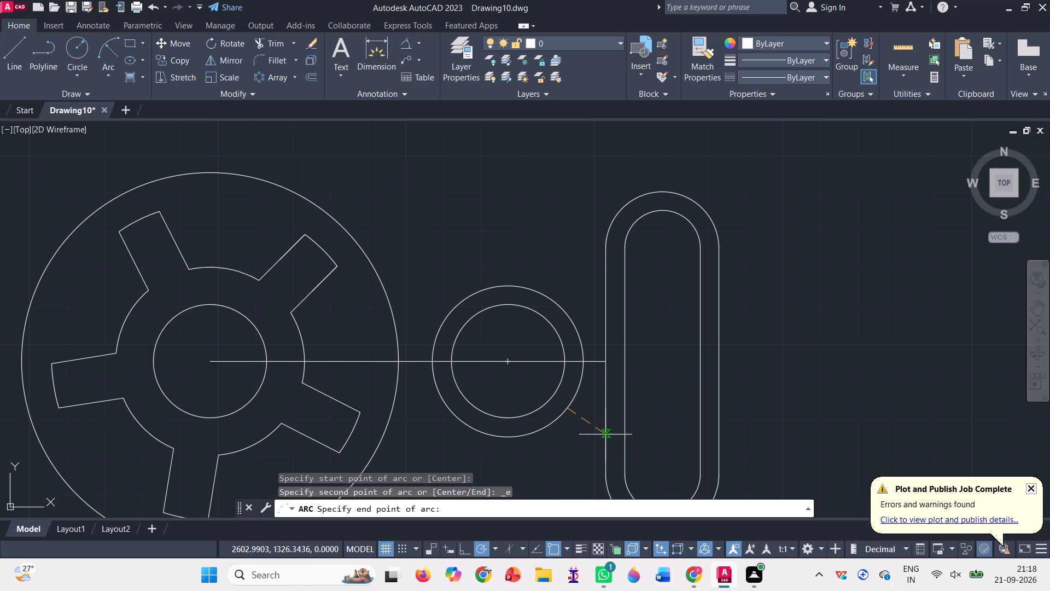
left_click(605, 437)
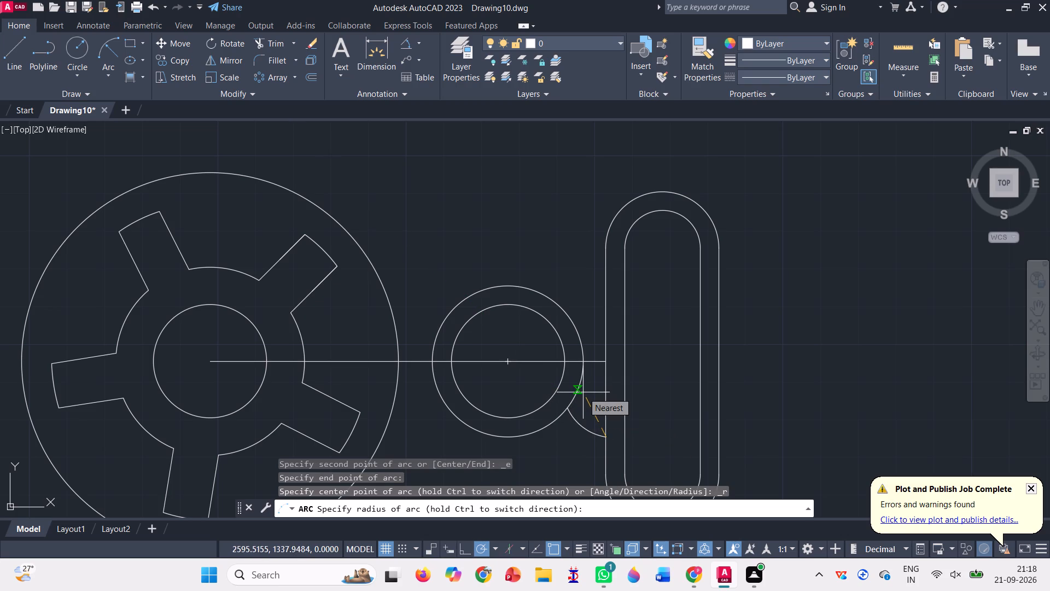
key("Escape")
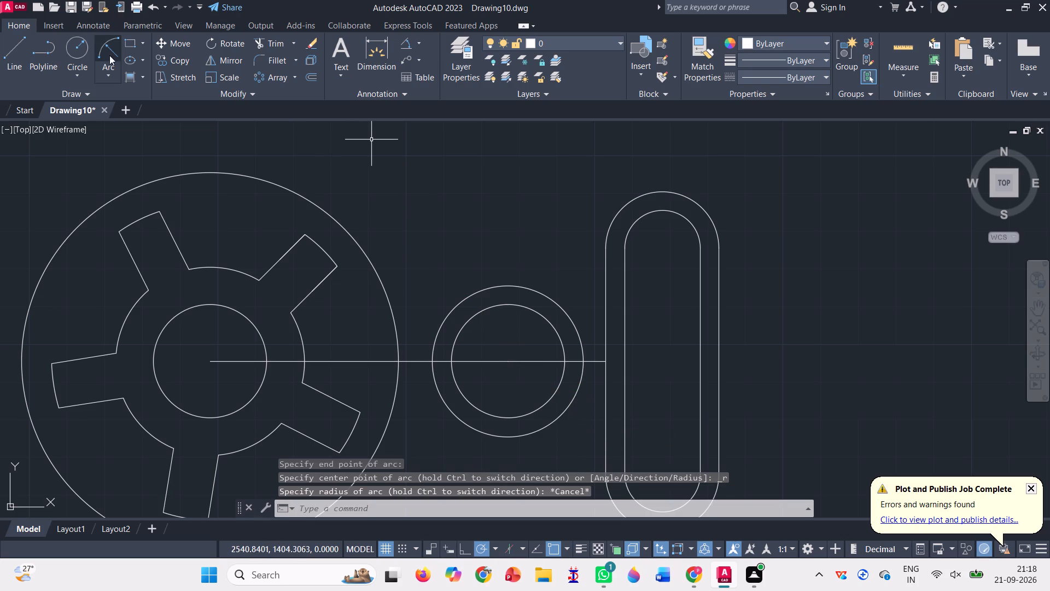
Draw a radius-10 arc from the slot's outer left line to the lower-right side of the middle outer circle.
left_click(112, 42)
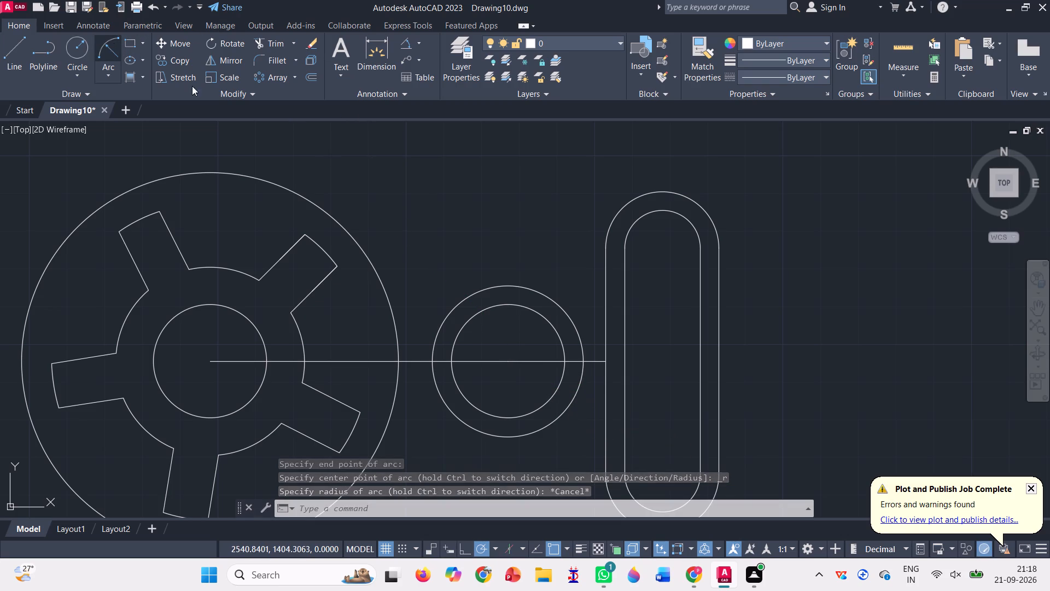
left_click(606, 422)
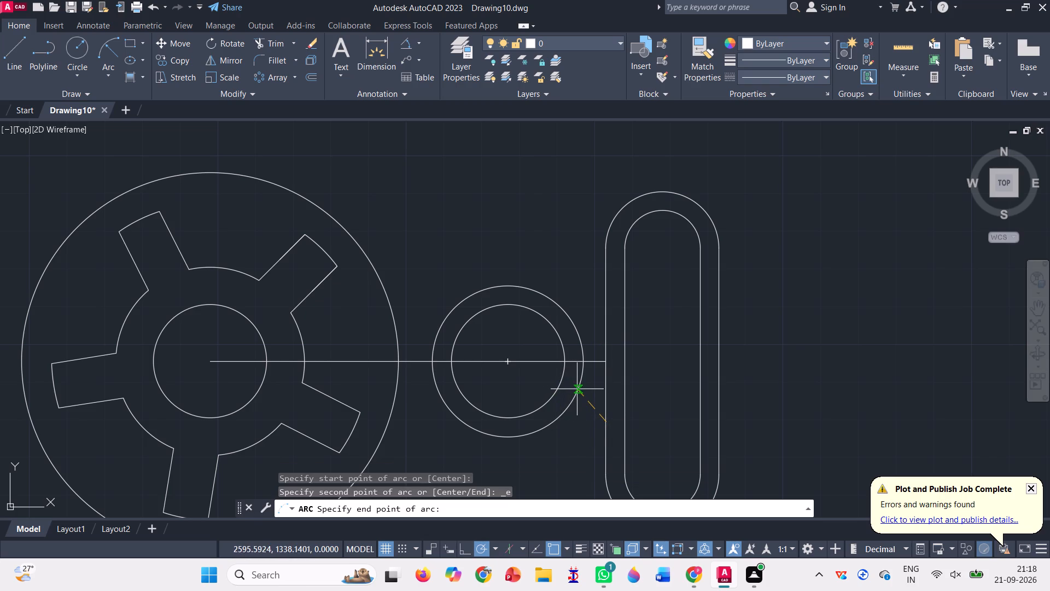
left_click(573, 397)
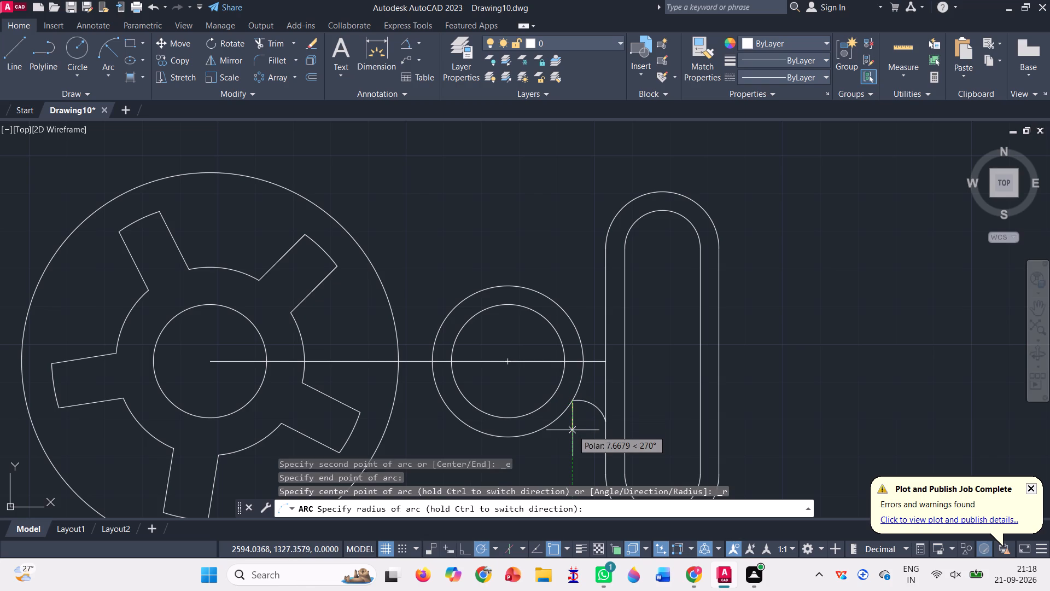
type("10")
key("Return")
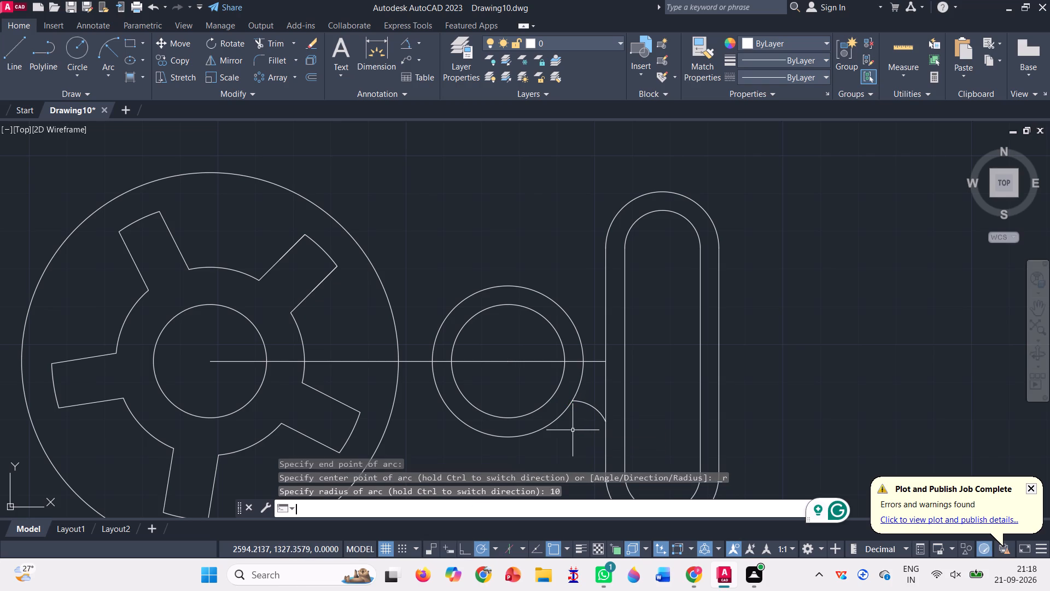
Draw a radius-10 arc from the upper-right side of the middle outer circle to the slot's outer left line.
left_click(108, 47)
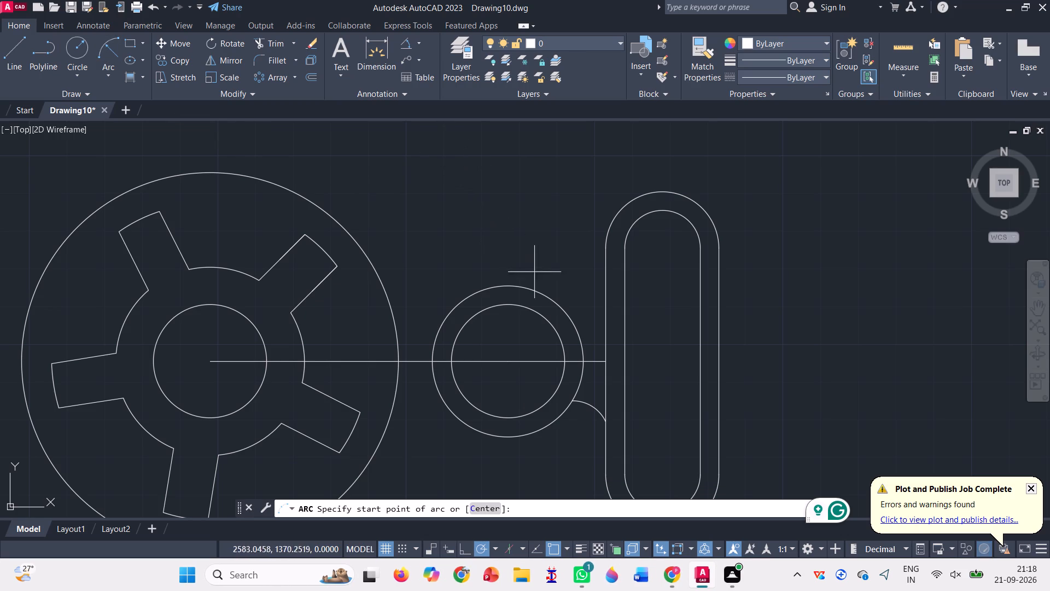
left_click(567, 313)
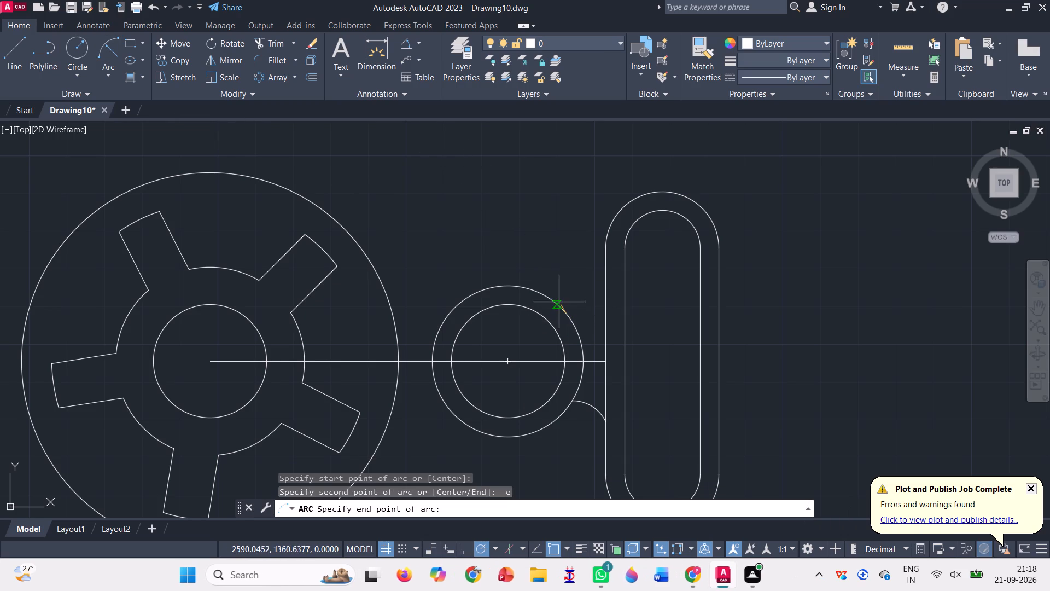
left_click(606, 286)
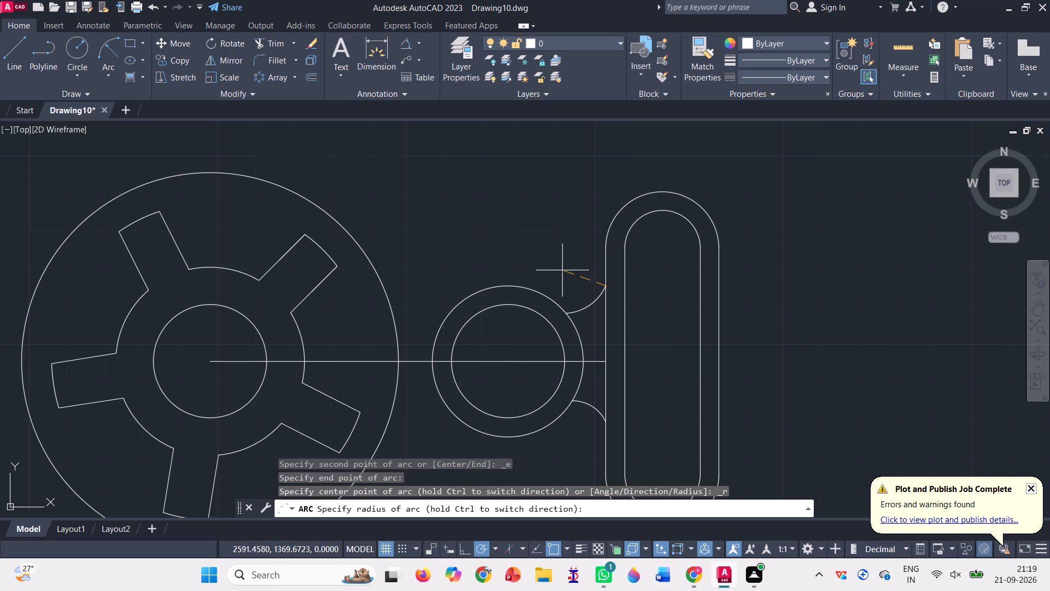
type("10")
key("Return")
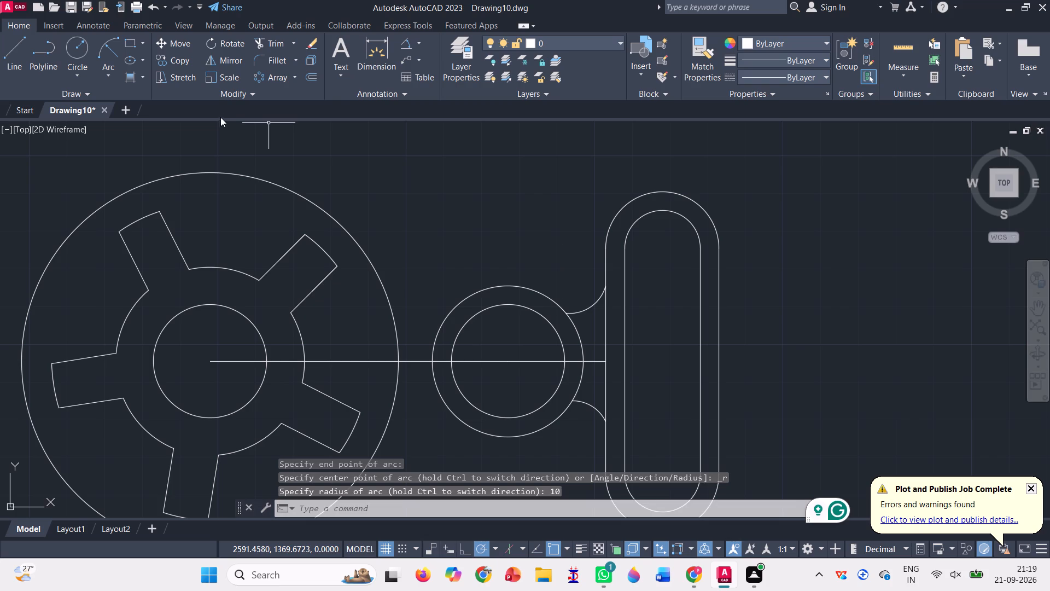
Draw a radius-45 arc from the large circle's upper-right side to the upper-left side of the middle outer circle.
left_click(114, 54)
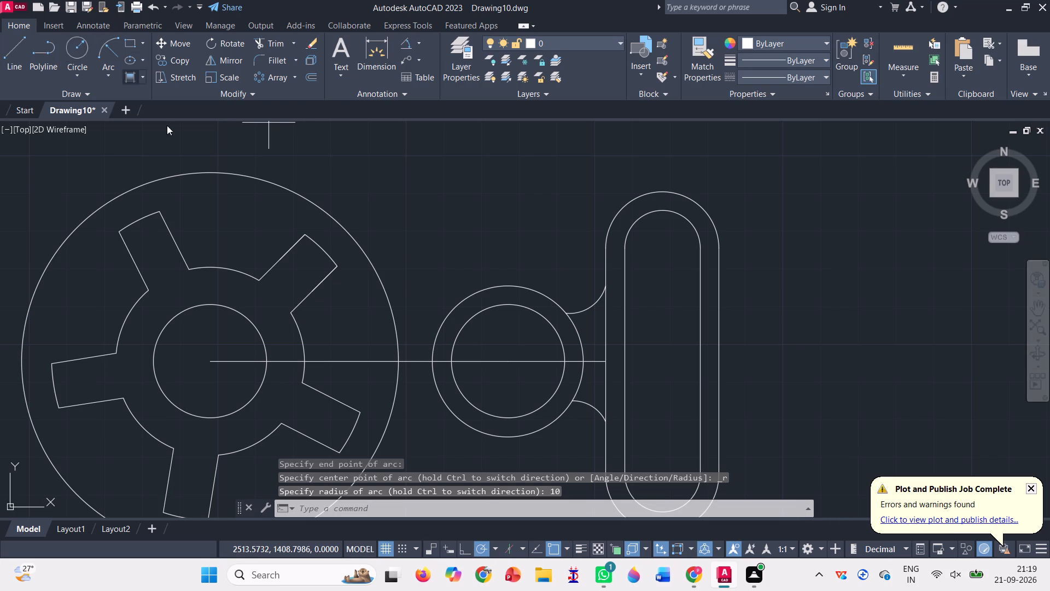
left_click(369, 263)
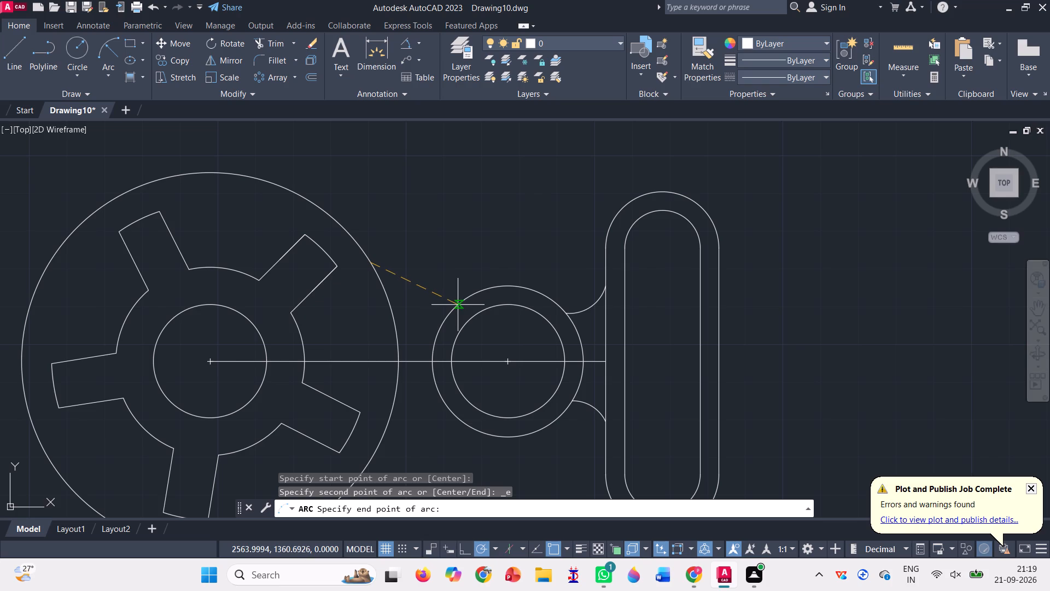
left_click(458, 305)
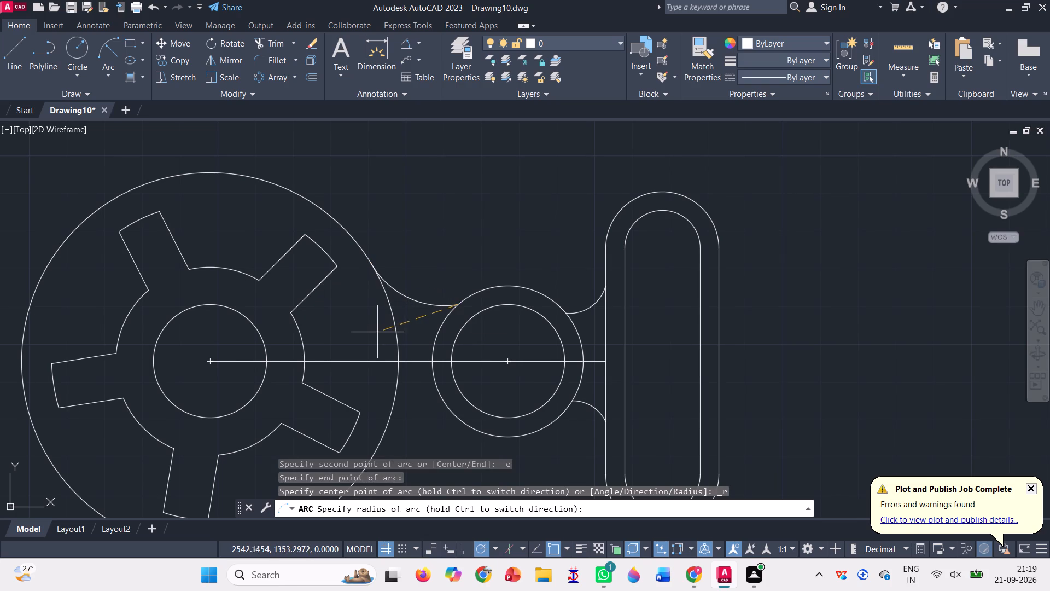
type("45")
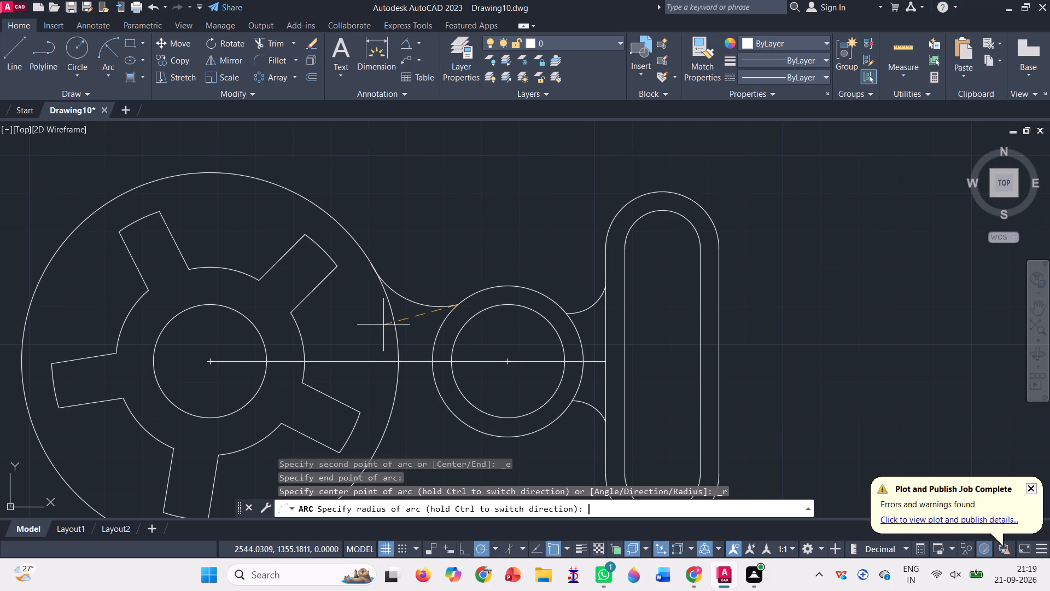
key("Return")
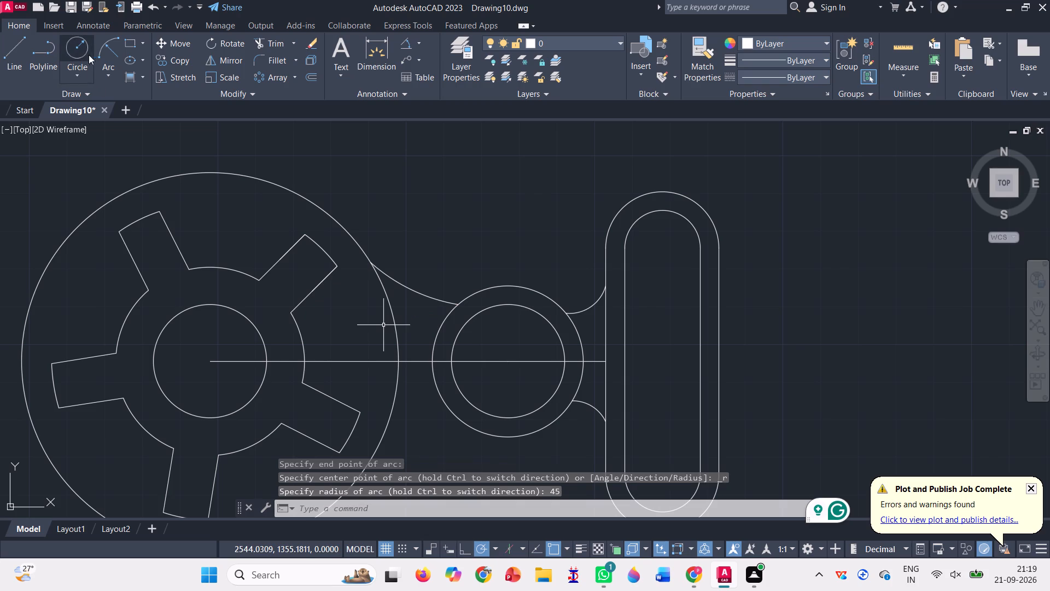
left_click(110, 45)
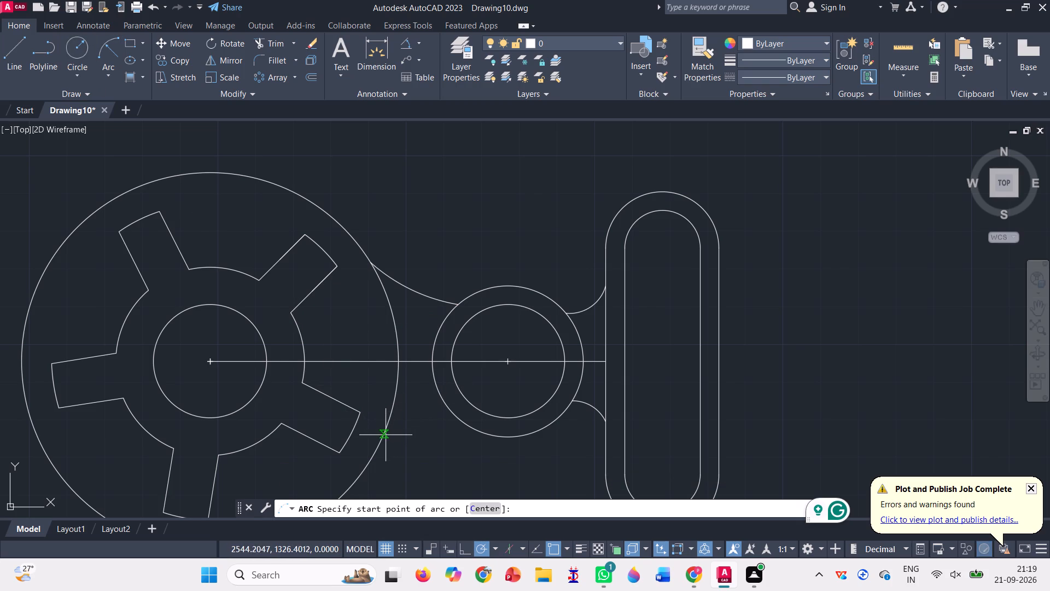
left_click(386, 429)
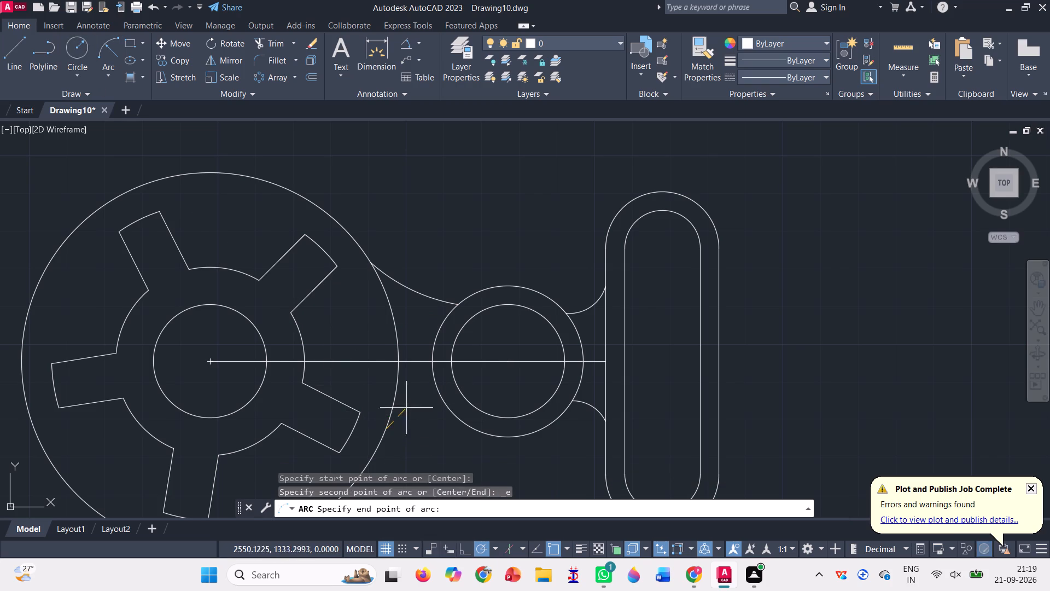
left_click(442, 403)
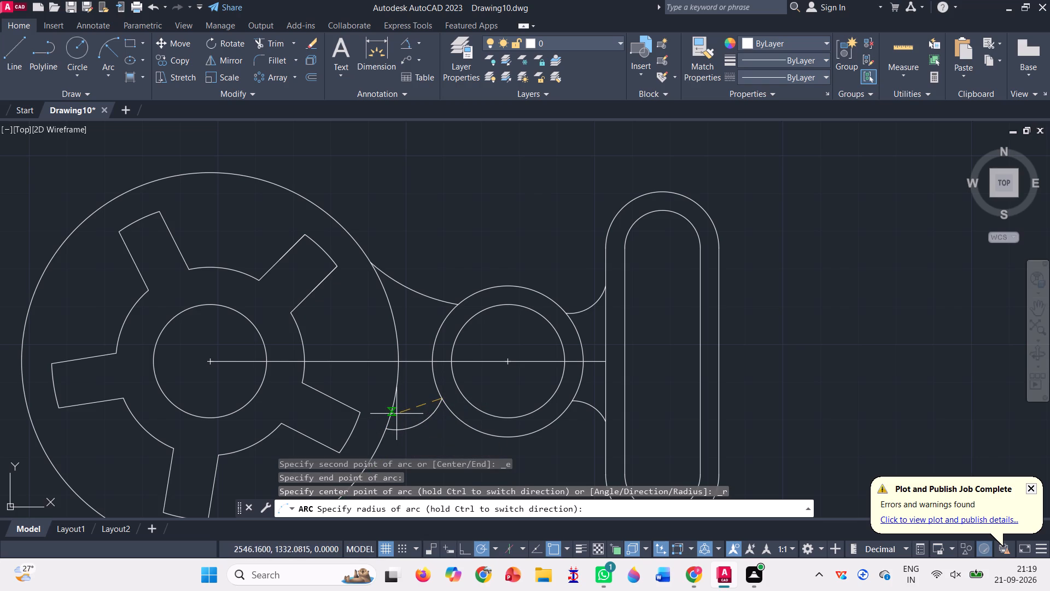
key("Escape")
Draw a radius-20 arc from the lower-left side of the middle outer circle to the large circle's lower-right side.
left_click(118, 54)
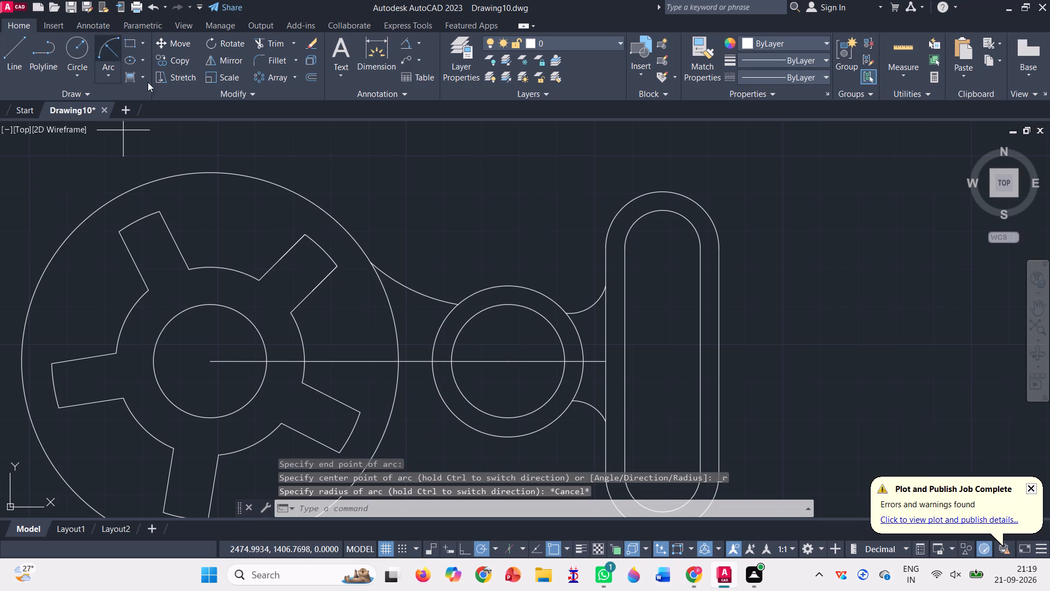
left_click(451, 418)
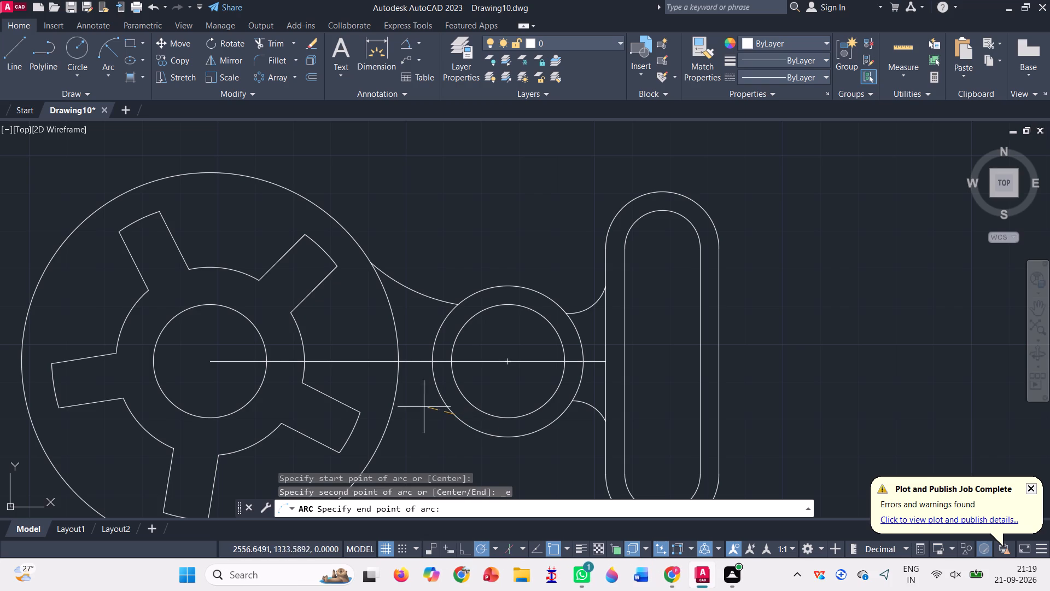
left_click(374, 454)
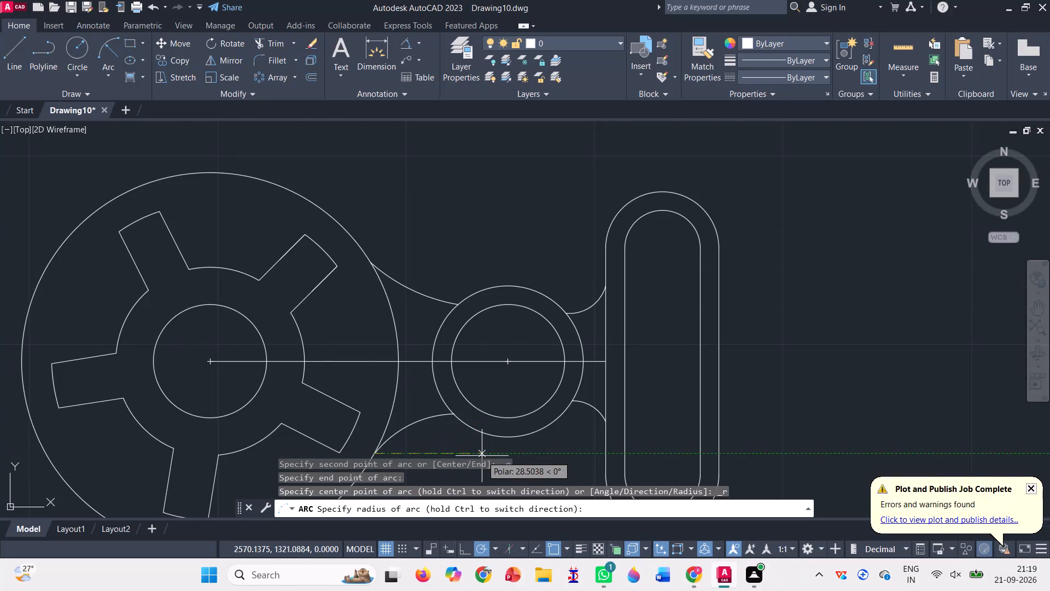
type("20")
key("Return")
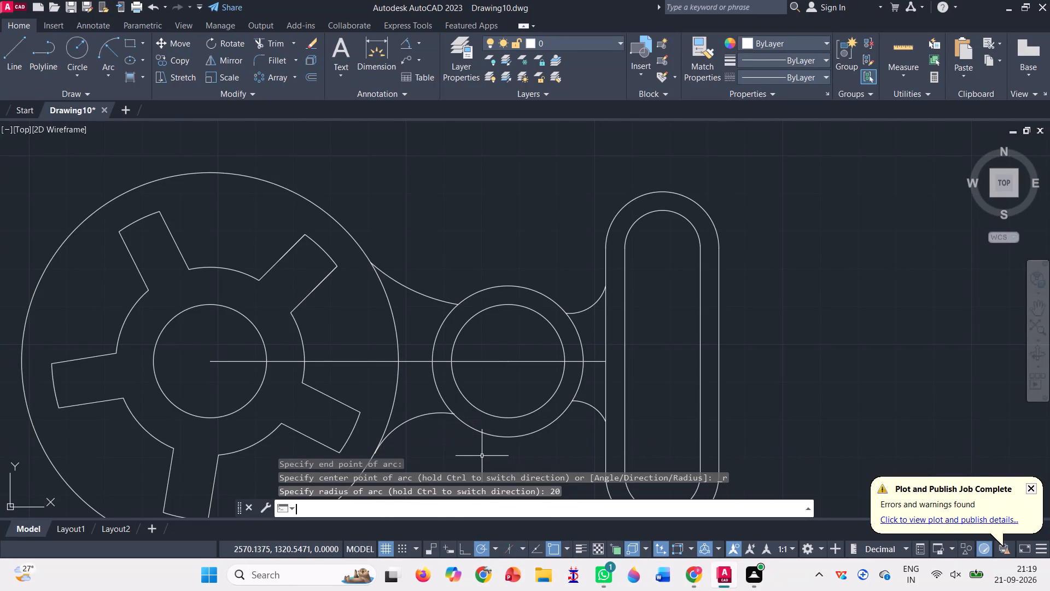
Delete the two horizontal centrelines linking the large circle, the middle circles and the slot.
scroll(458, 282, "down", 1)
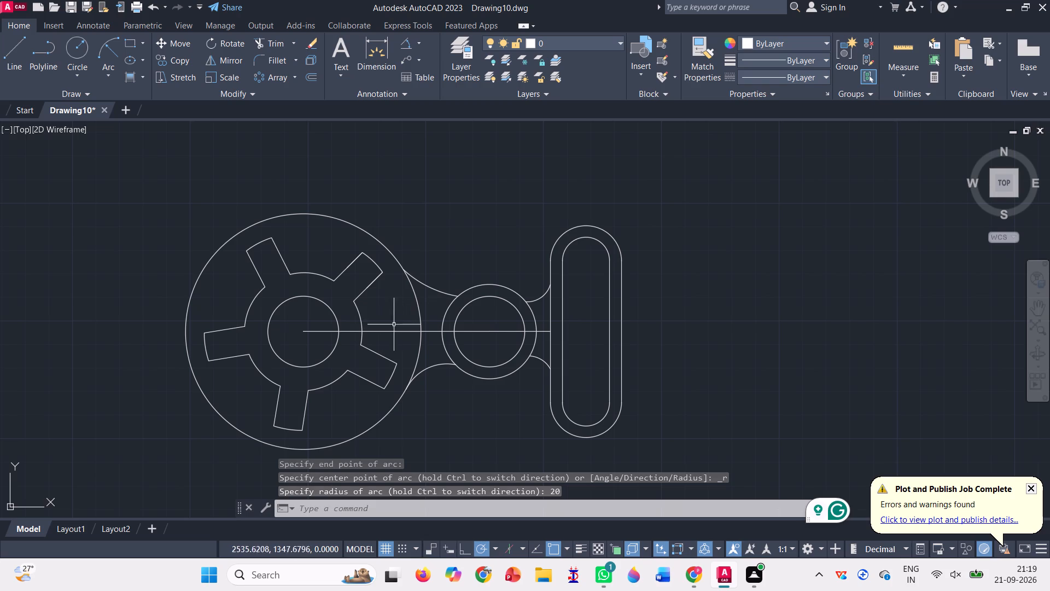
left_click(505, 331)
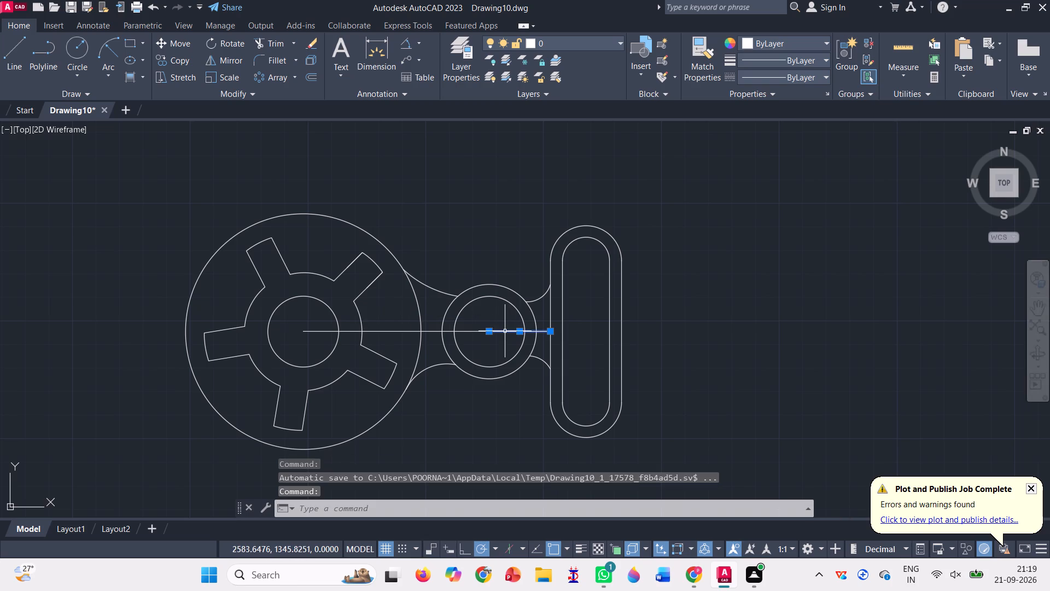
key("Delete")
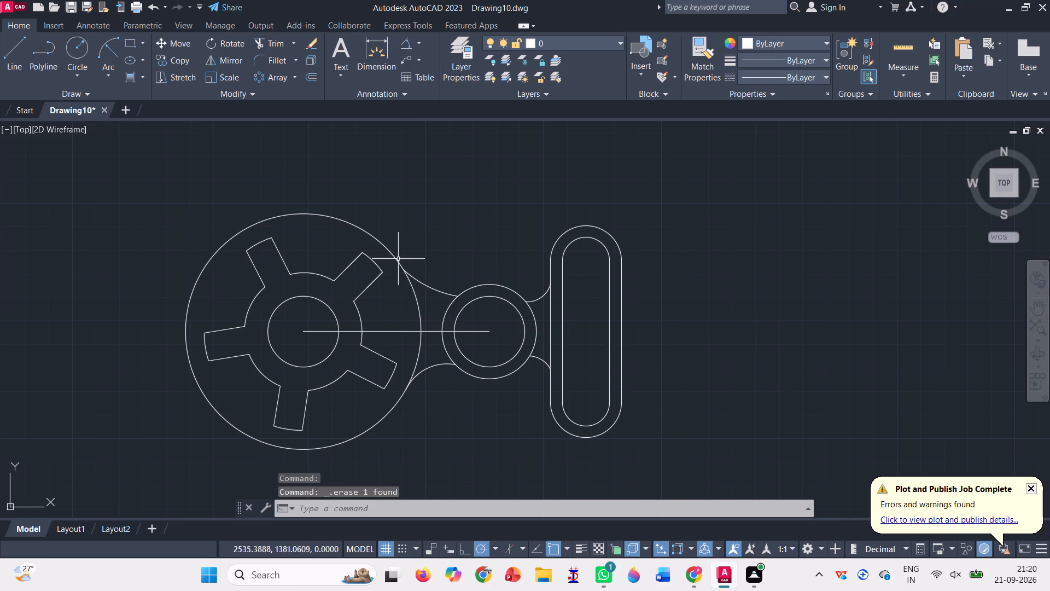
left_click(440, 331)
key("Delete")
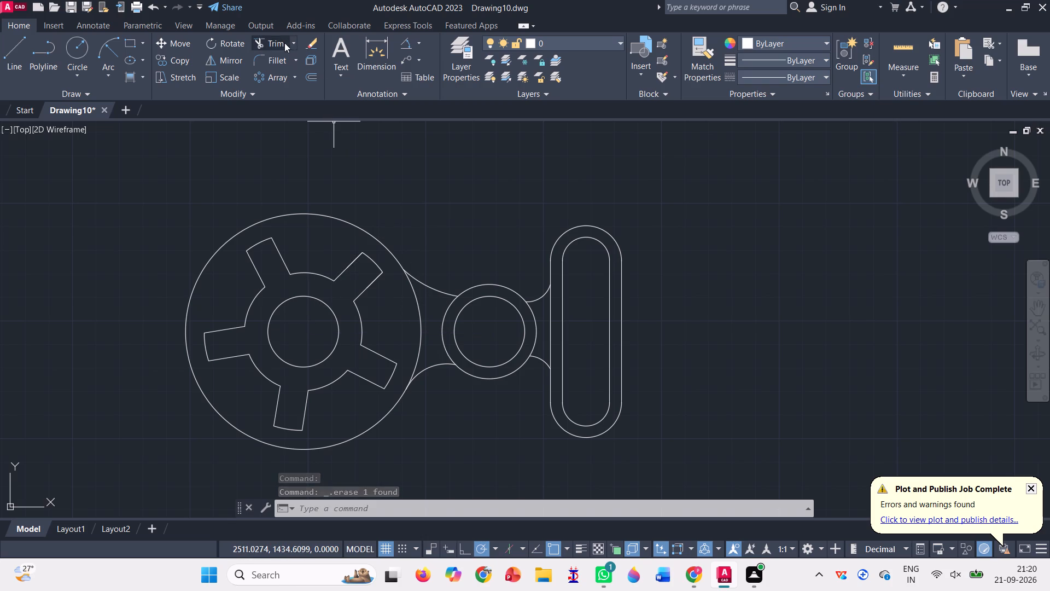
Trim the large circle and the slot's outer left line between their upper and lower connecting arcs.
left_click(266, 40)
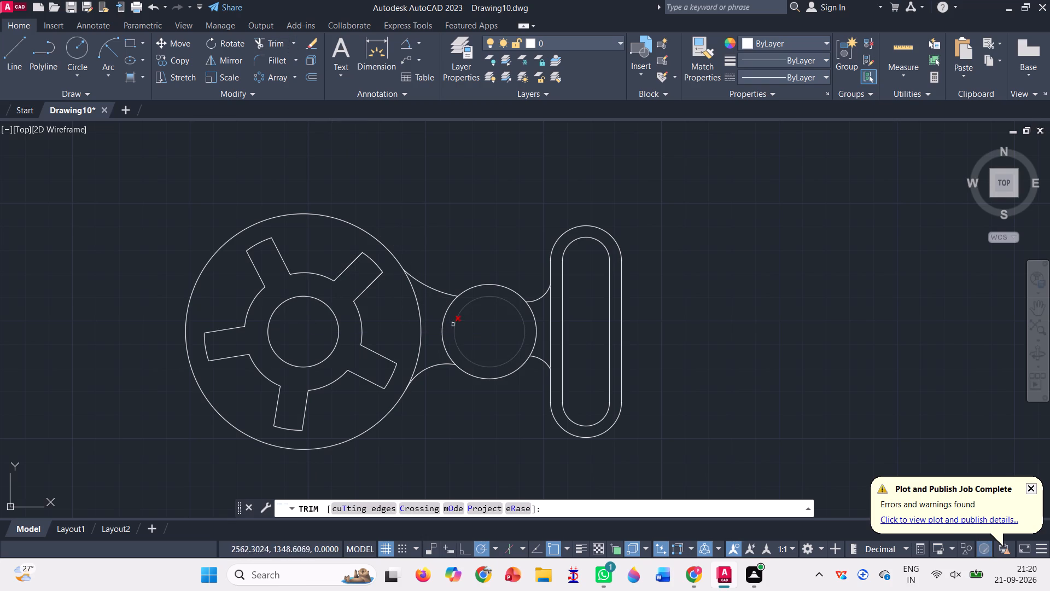
left_click_drag(426, 321, 412, 326)
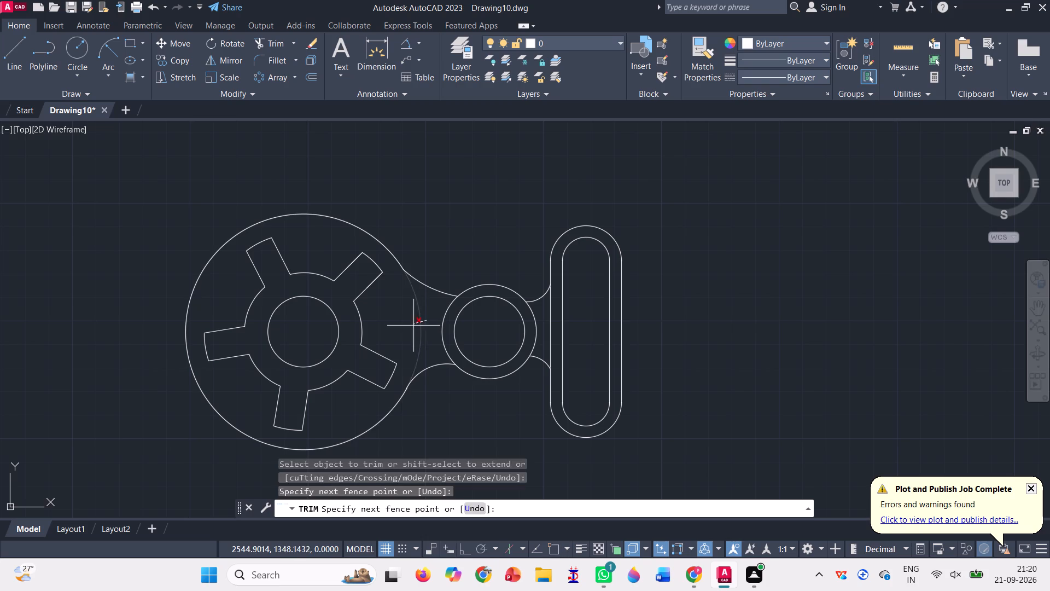
left_click_drag(412, 326, 412, 328)
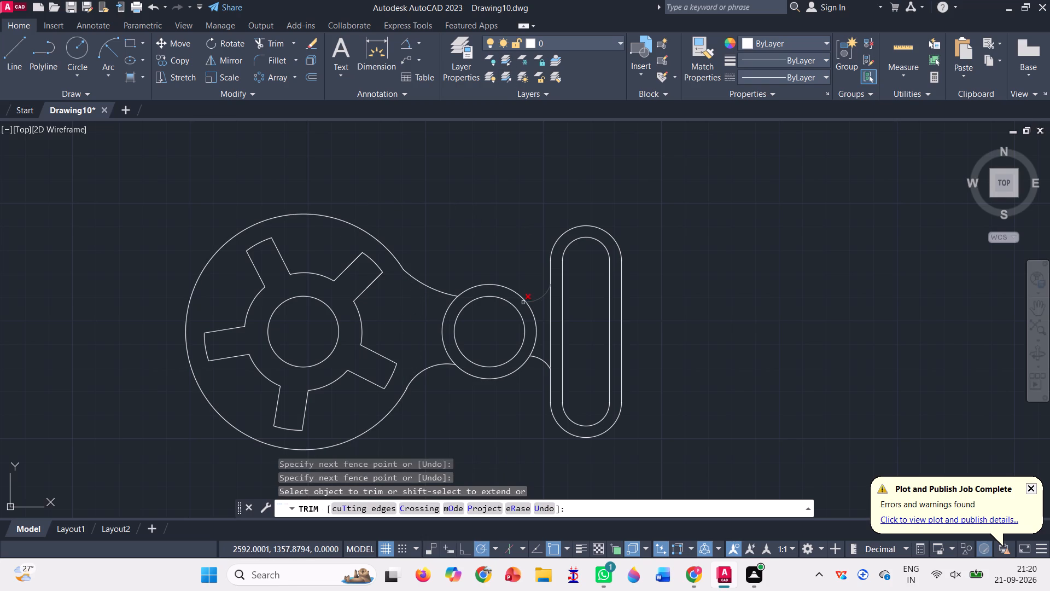
left_click(552, 325)
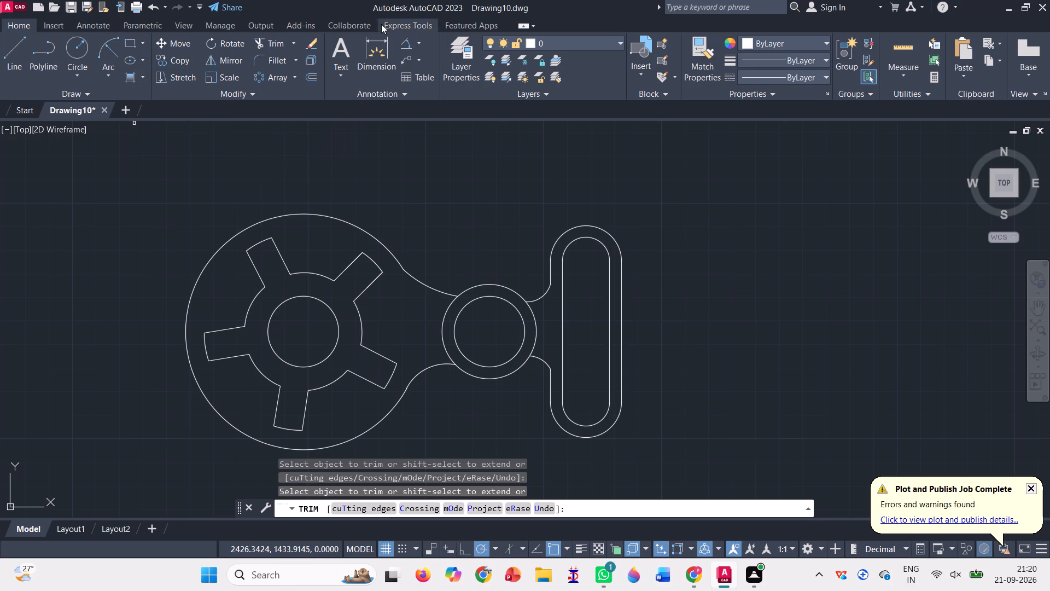
Add a horizontal linear dimension above the part between the centres of the large circle and the middle circles.
left_click(420, 40)
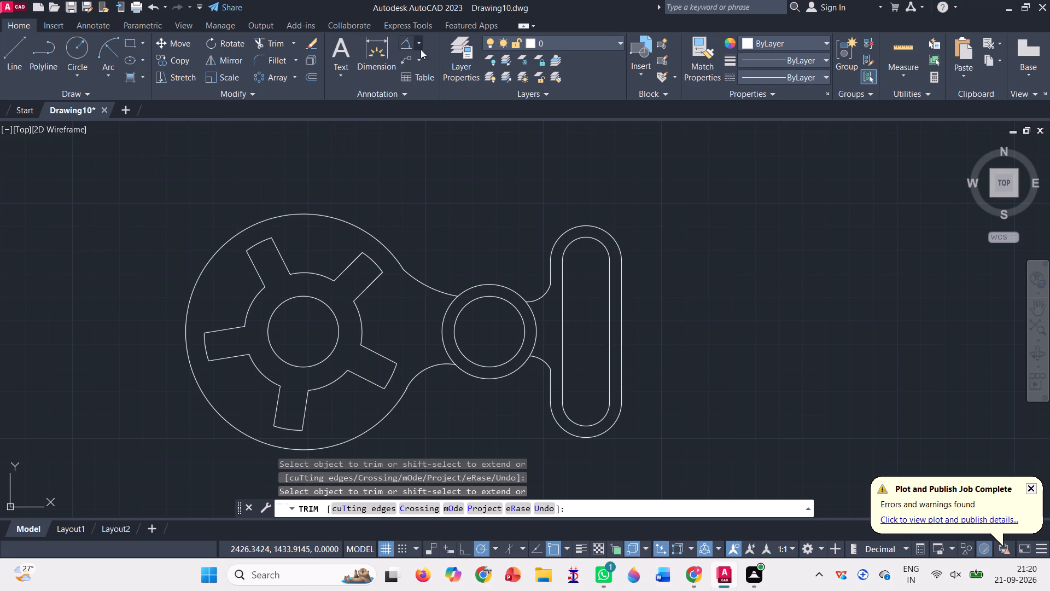
left_click(439, 68)
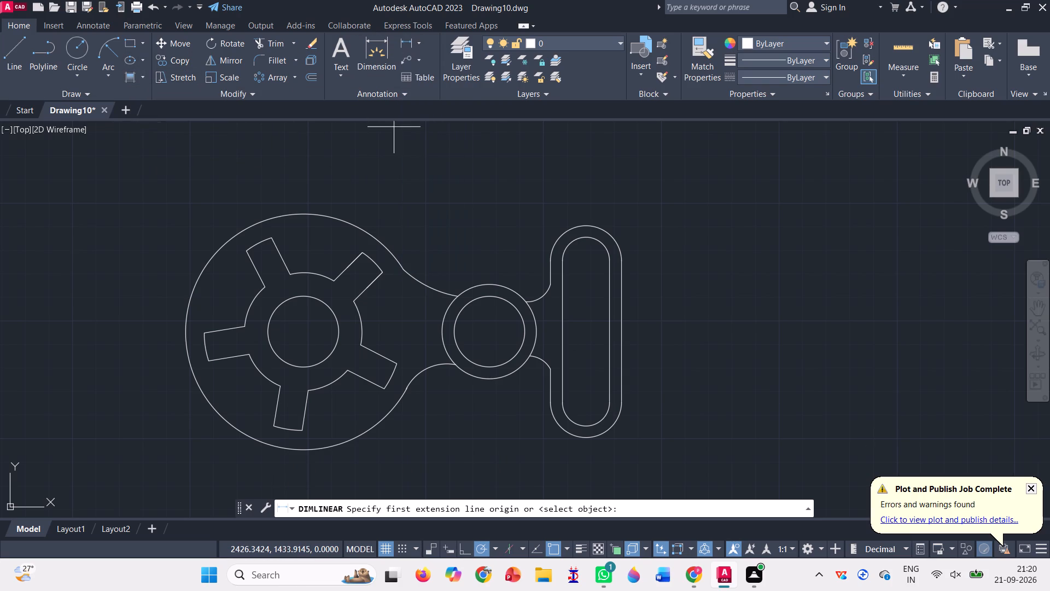
left_click(410, 40)
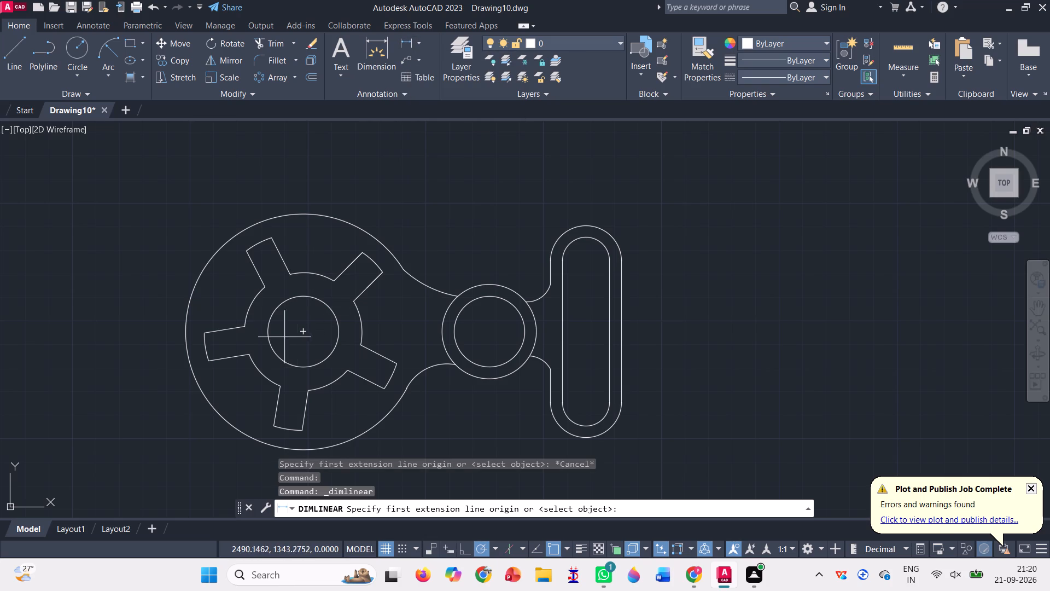
left_click(301, 335)
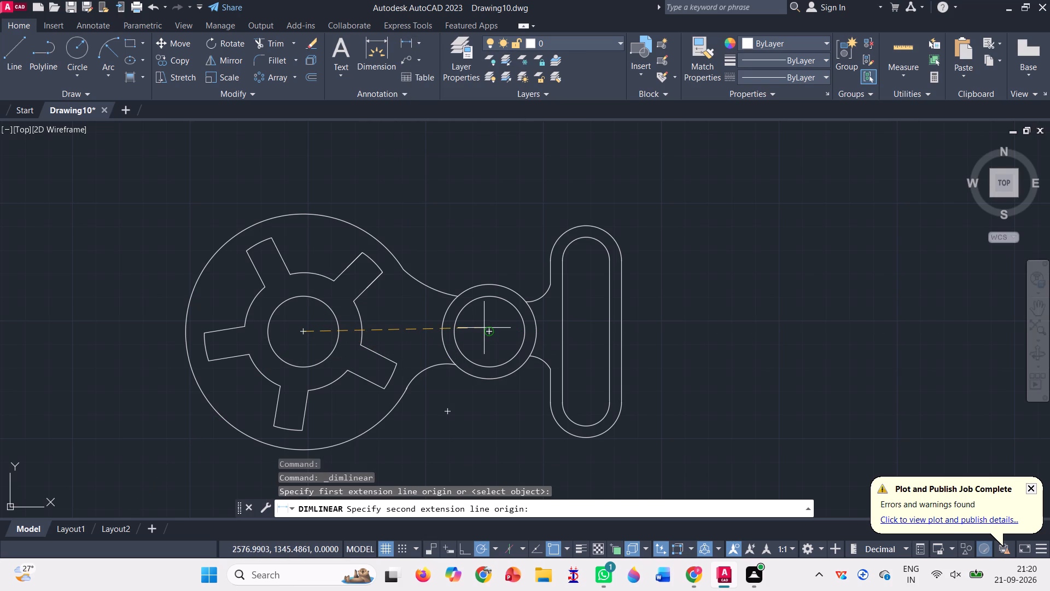
left_click(489, 331)
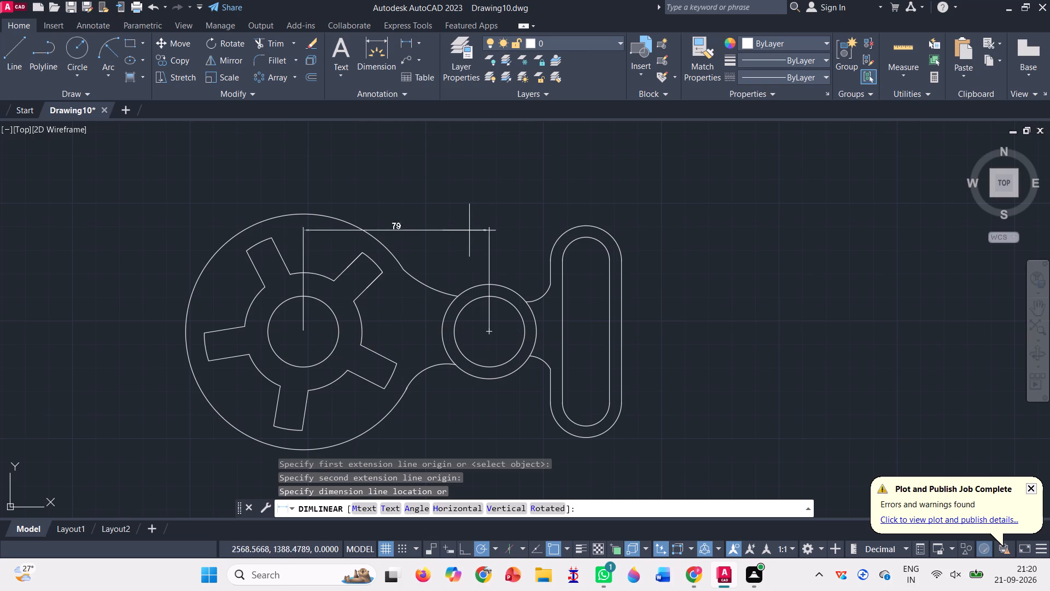
left_click(491, 183)
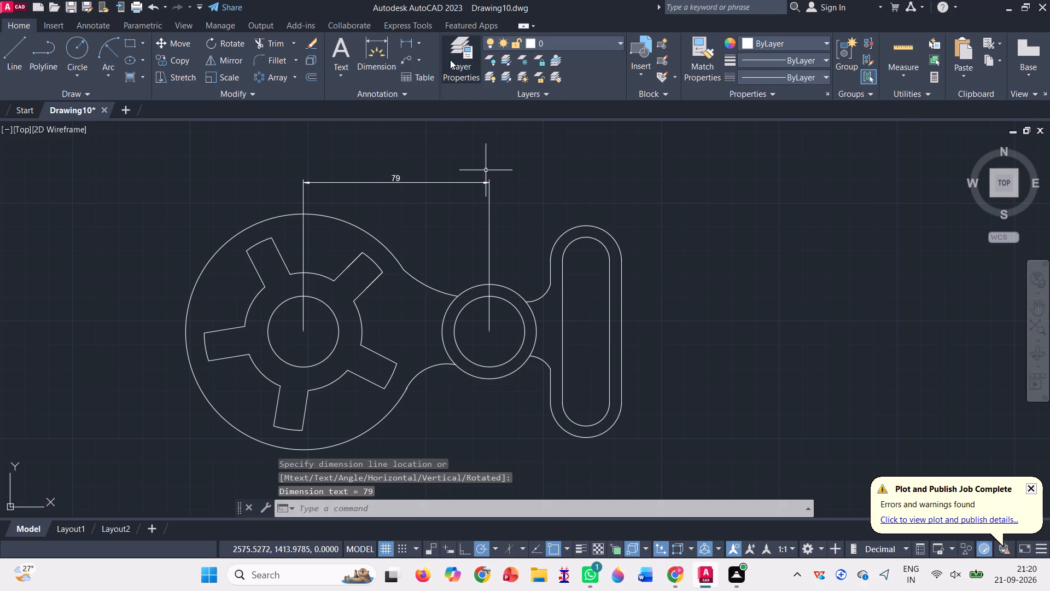
Add a linear dimension from the middle circles' centre to the slot's upper arc centre, level with the existing dimension.
left_click(406, 45)
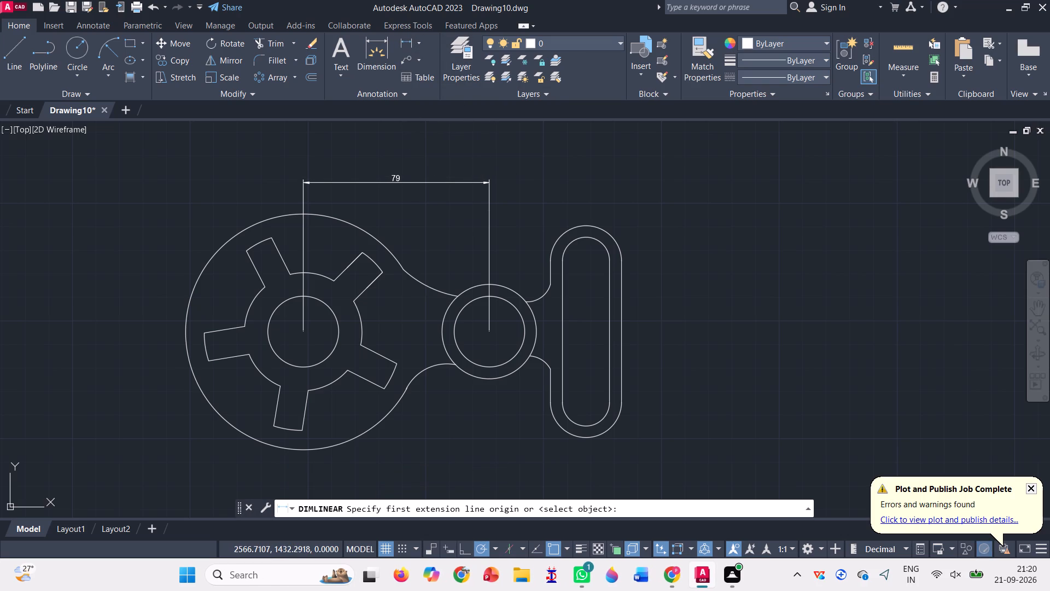
left_click(488, 329)
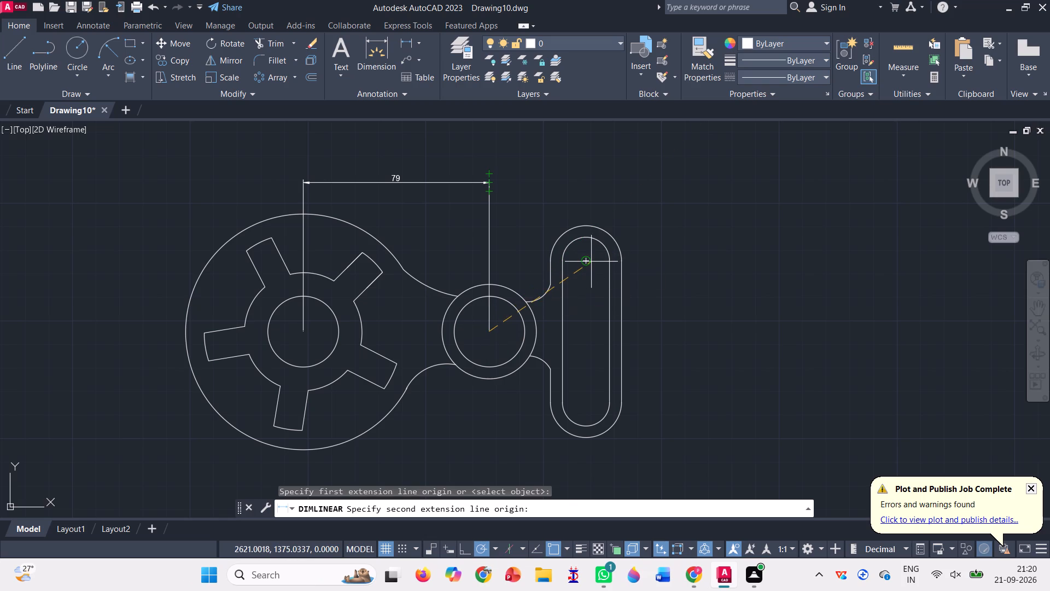
left_click(587, 260)
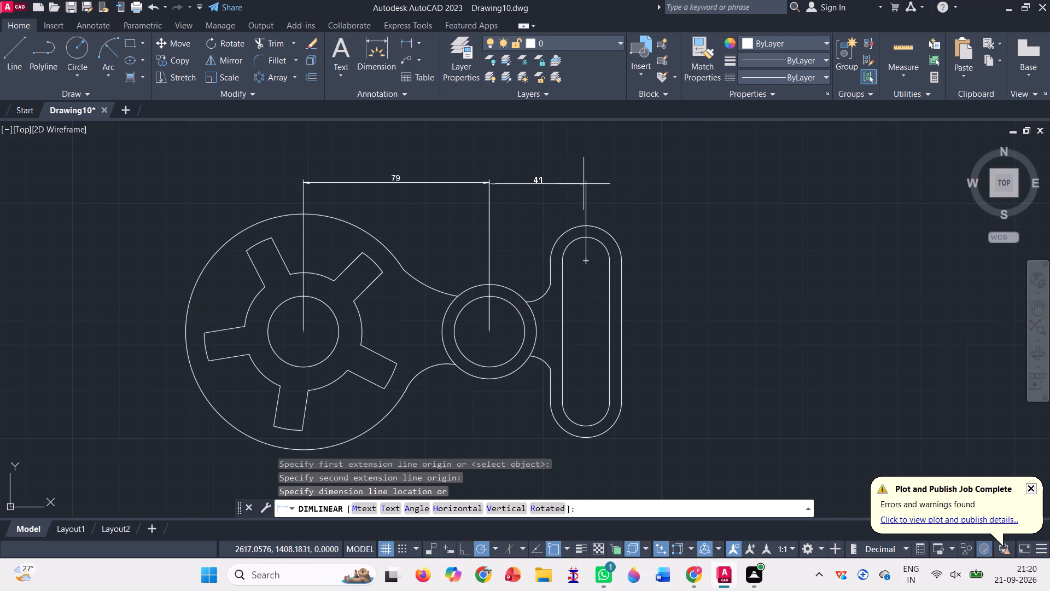
left_click(584, 184)
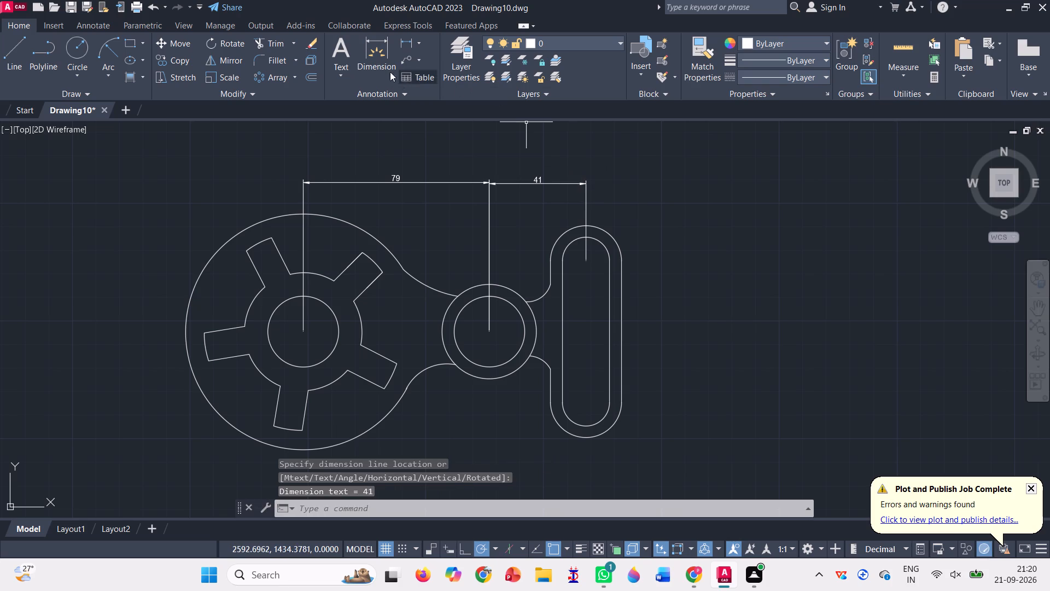
Add a vertical linear dimension between the slot's upper and lower arc centres, placed outside the slot, away from the circles.
left_click(406, 43)
left_click(587, 263)
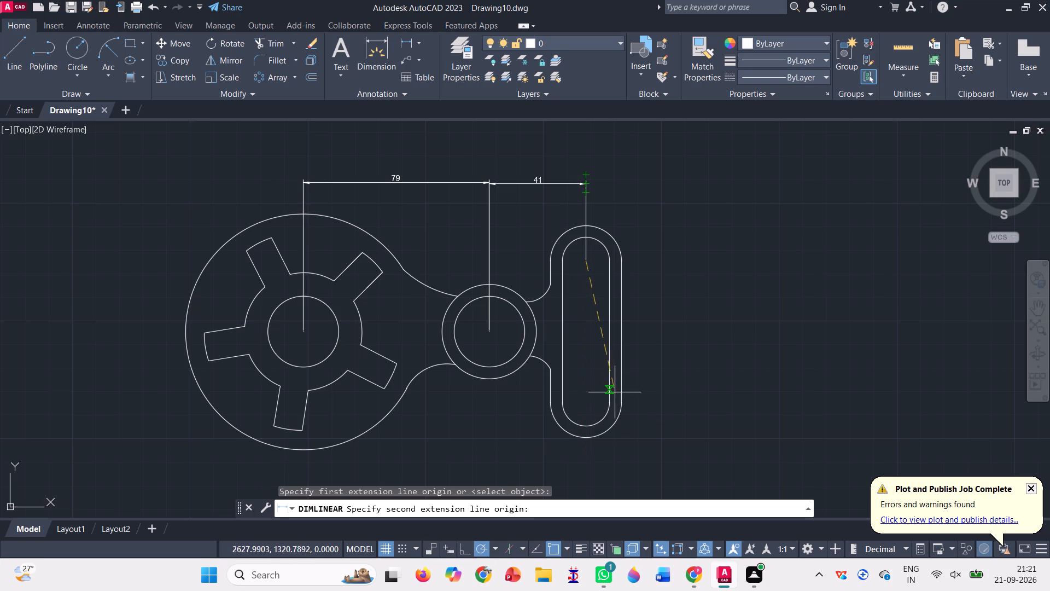
left_click(587, 404)
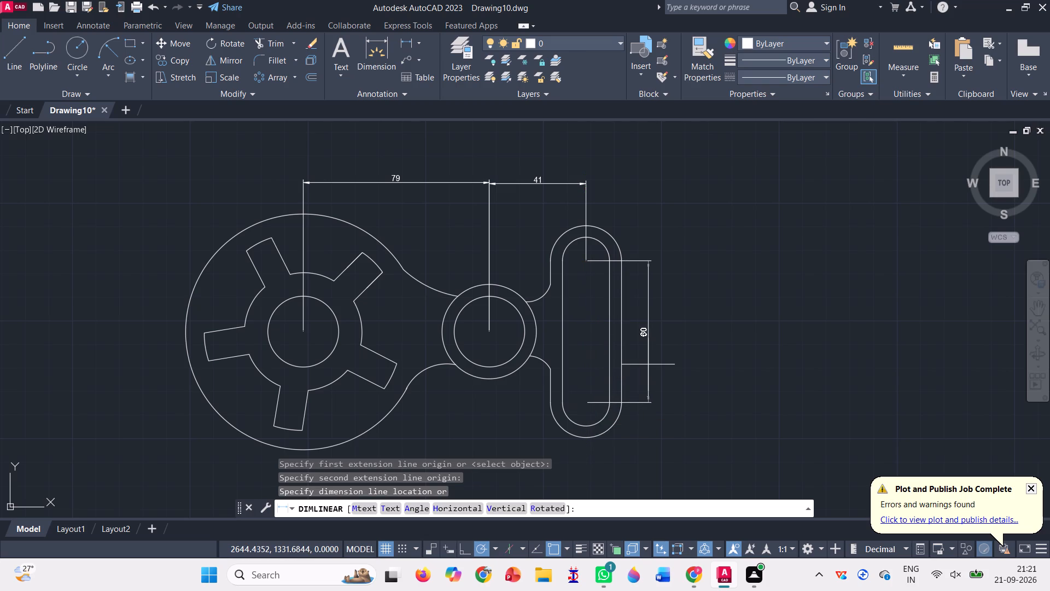
left_click(655, 366)
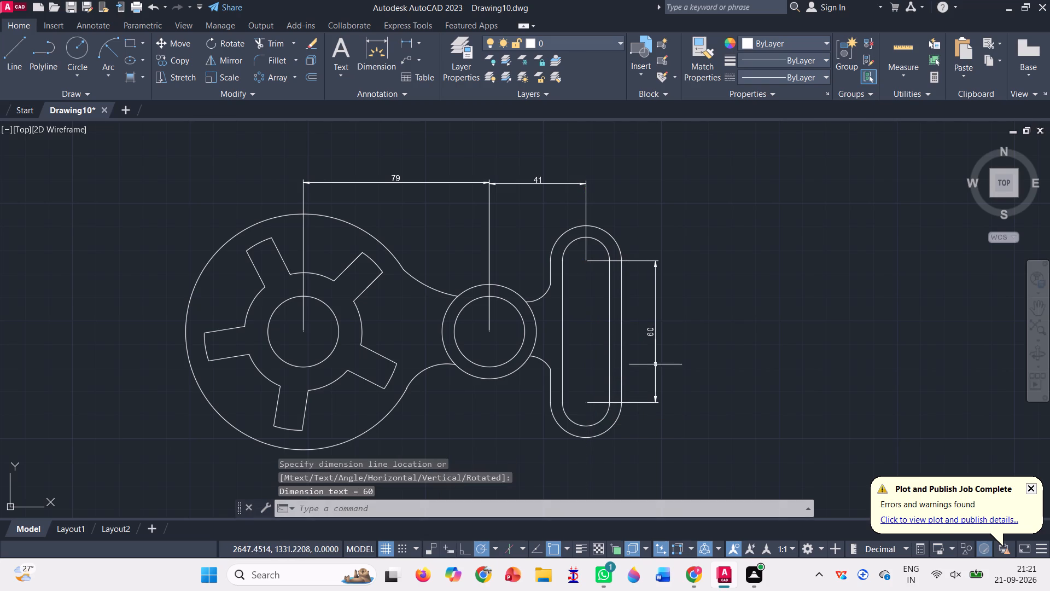
Add a 30-unit vertical linear dimension from the slot's upper arc centre down, placed between the slot and the existing vertical dimension.
left_click(407, 42)
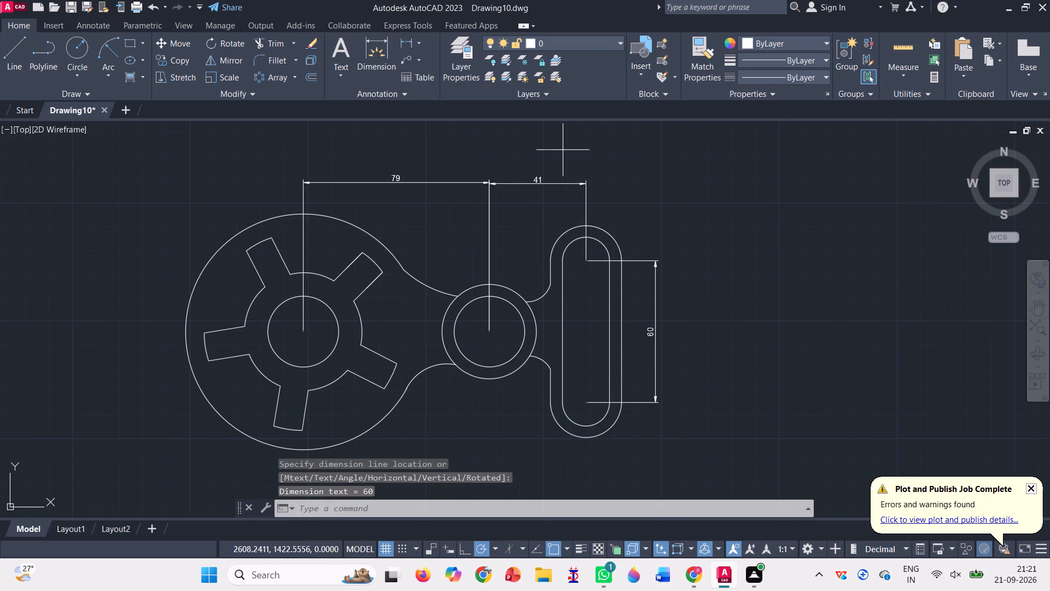
left_click(586, 263)
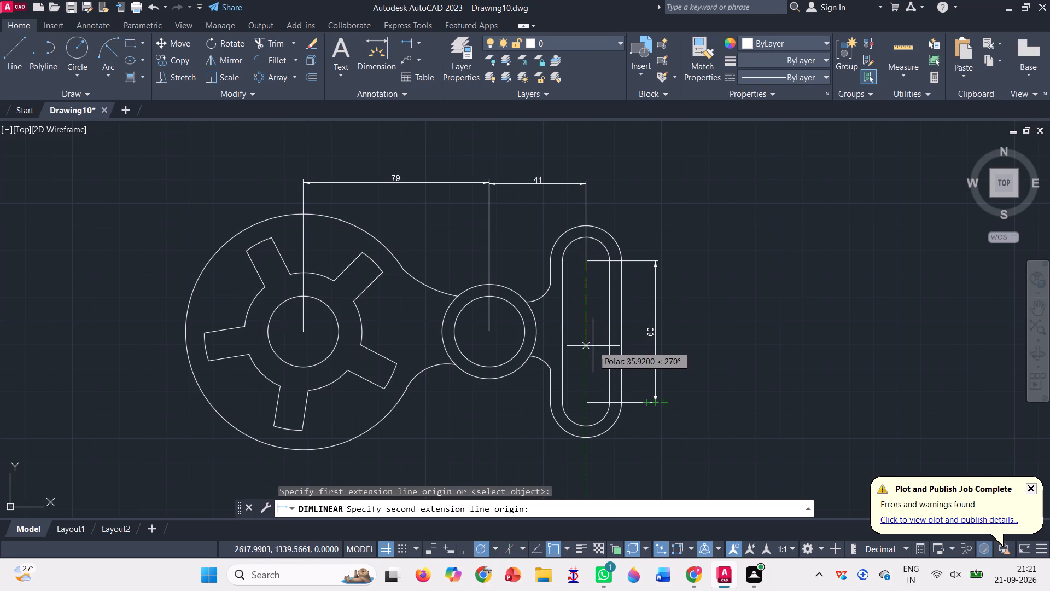
type("30")
key("Return")
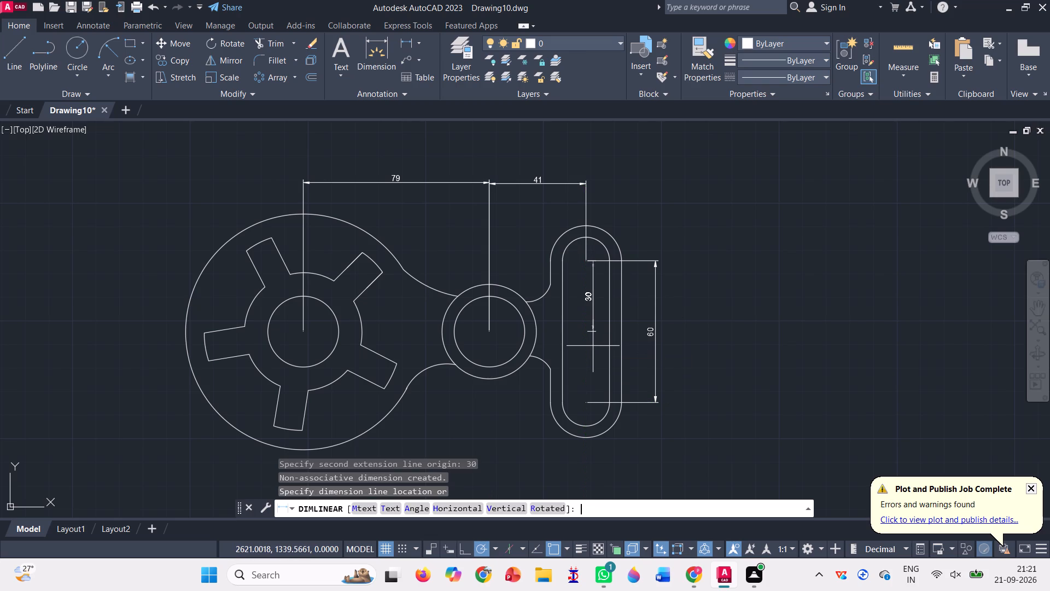
left_click(636, 323)
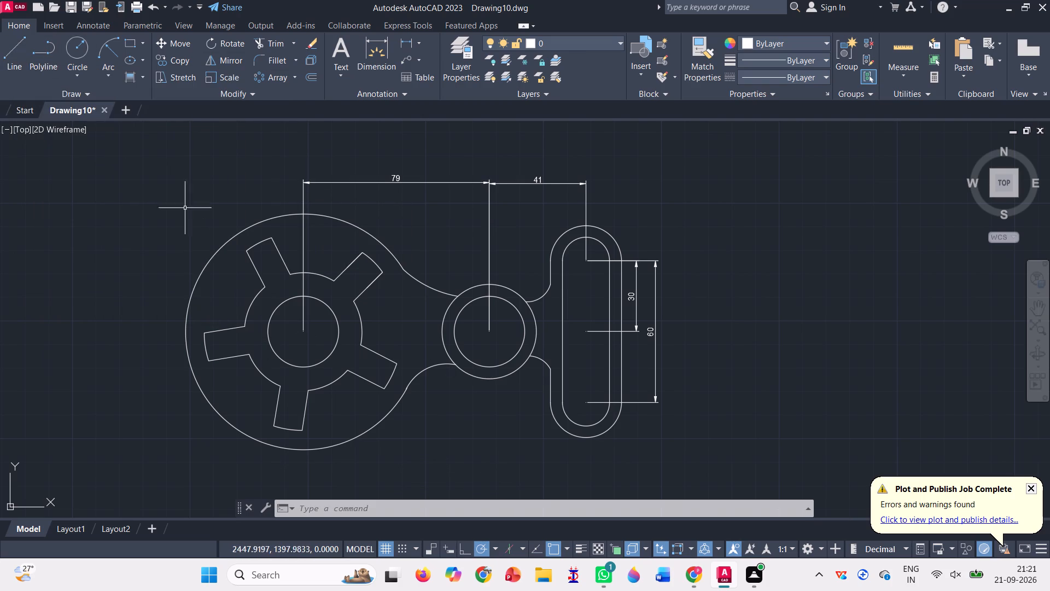
Draw a horizontal reference line from the large circle's centre towards the middle circles, ending short of them.
left_click(22, 44)
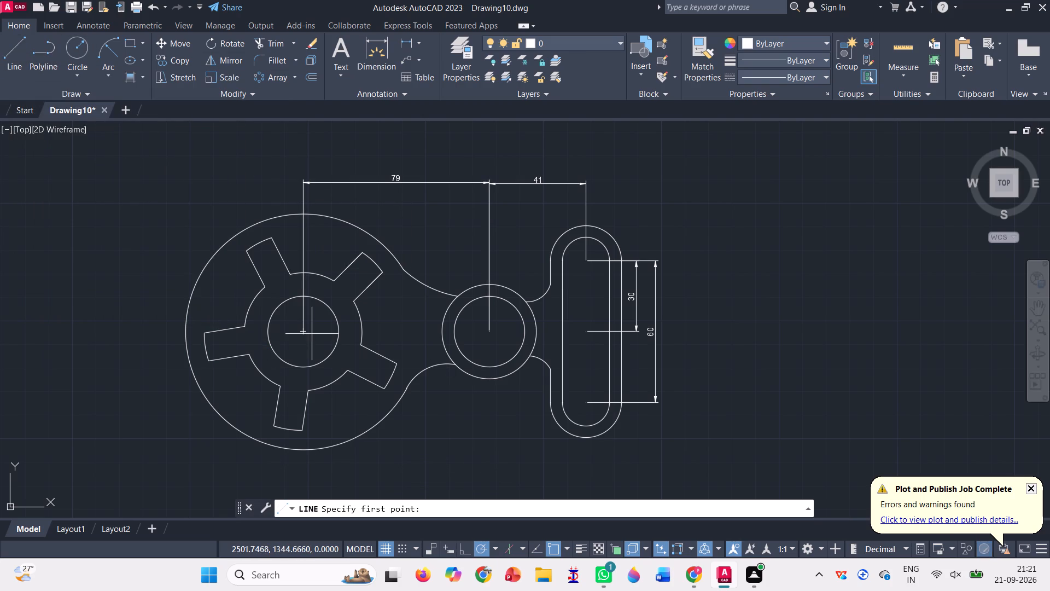
left_click(306, 331)
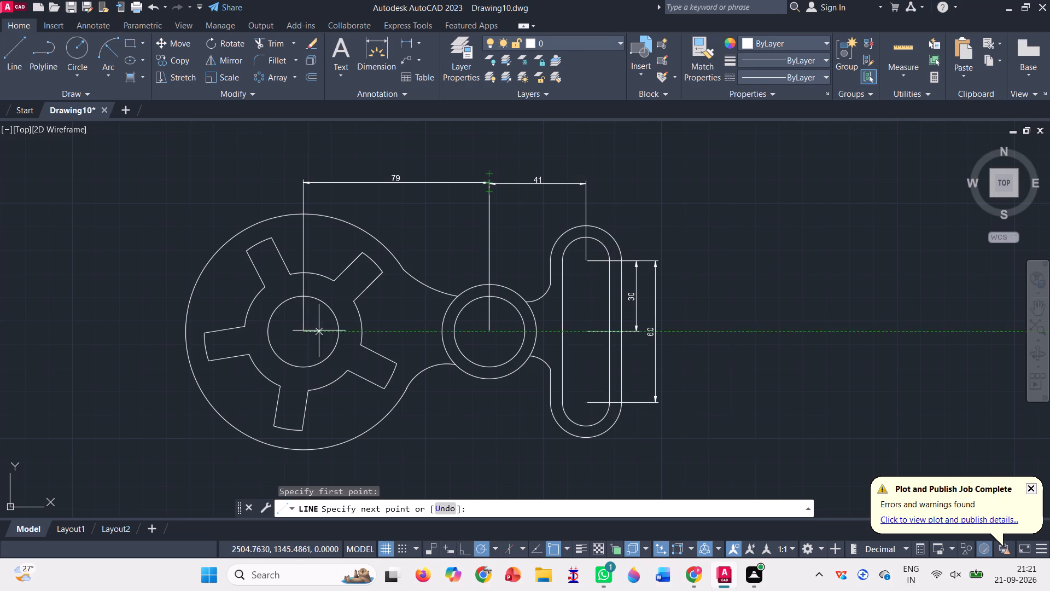
left_click(401, 327)
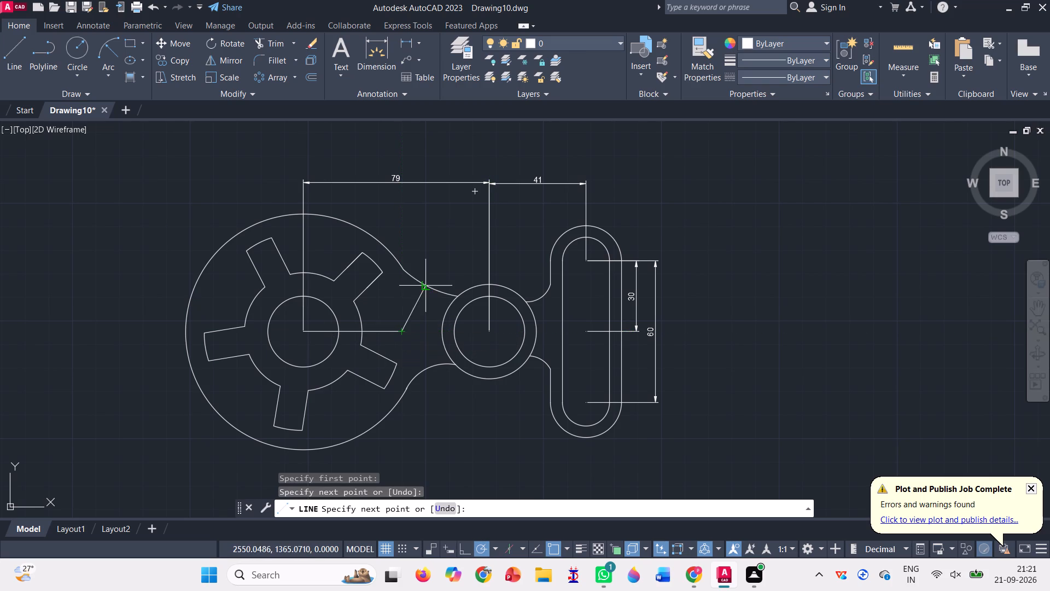
key("Escape")
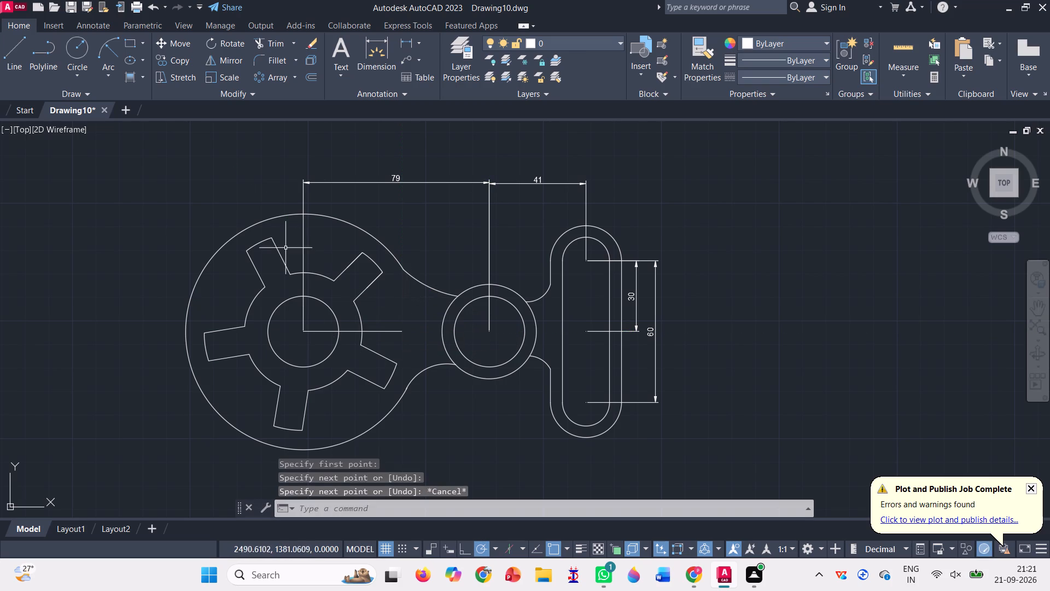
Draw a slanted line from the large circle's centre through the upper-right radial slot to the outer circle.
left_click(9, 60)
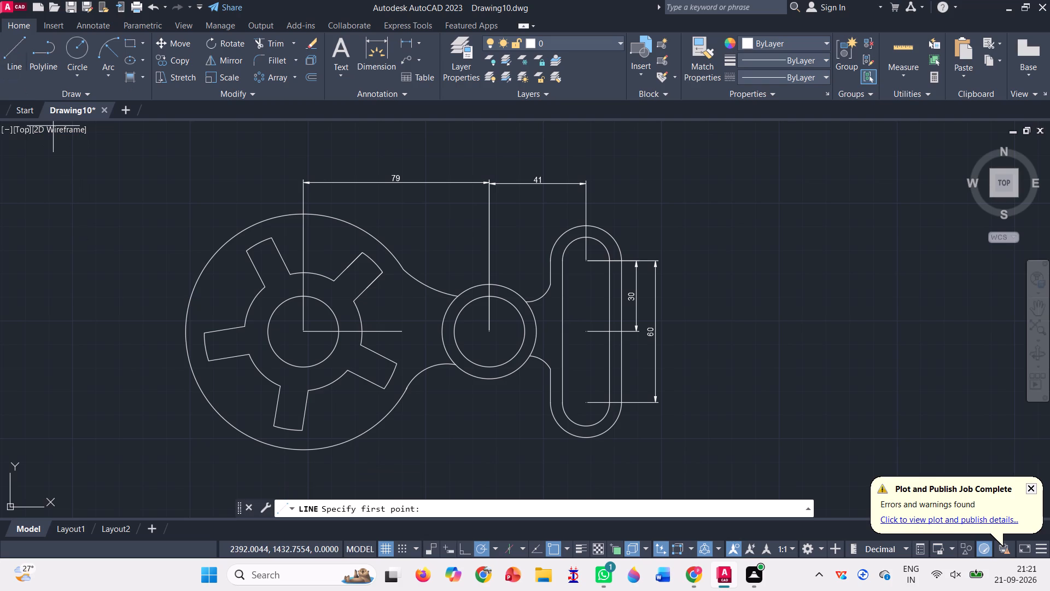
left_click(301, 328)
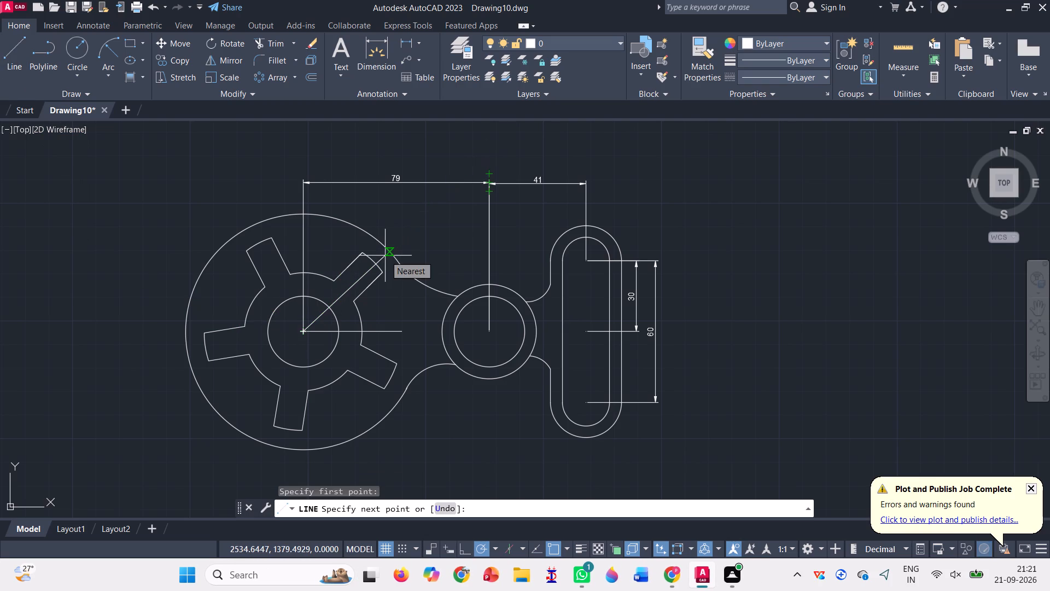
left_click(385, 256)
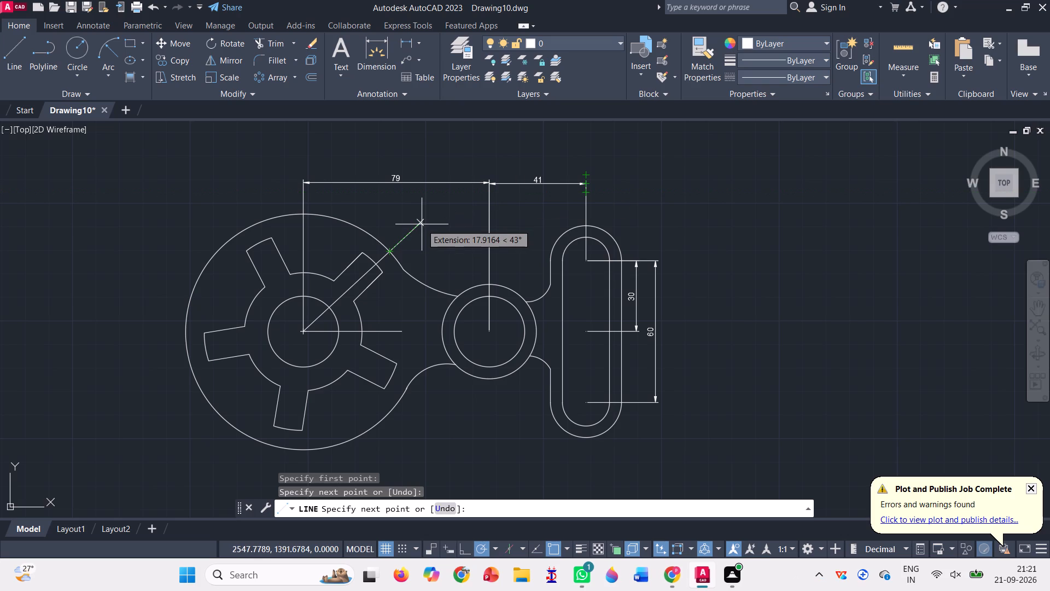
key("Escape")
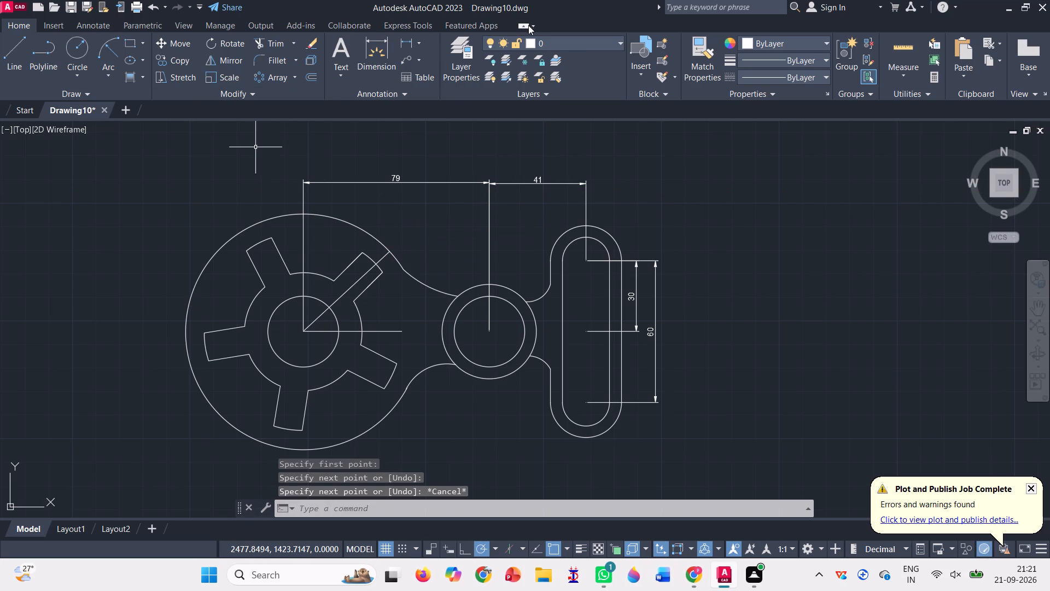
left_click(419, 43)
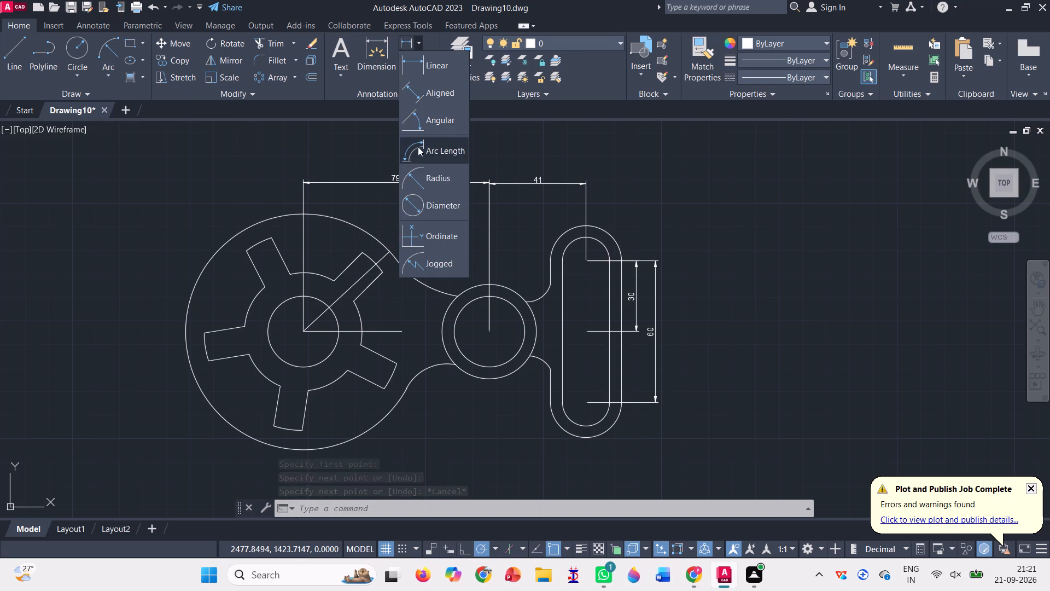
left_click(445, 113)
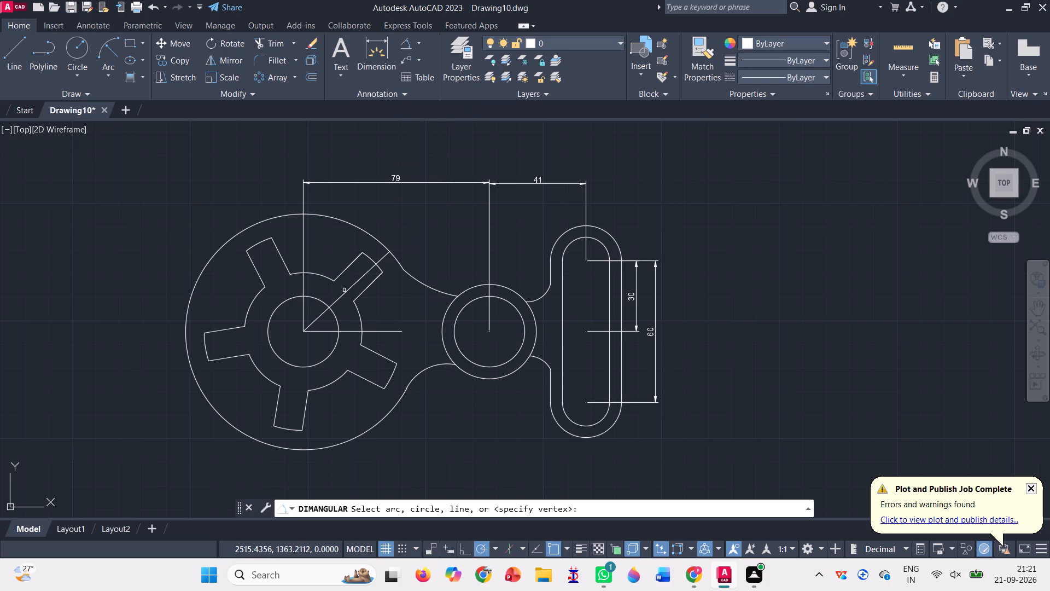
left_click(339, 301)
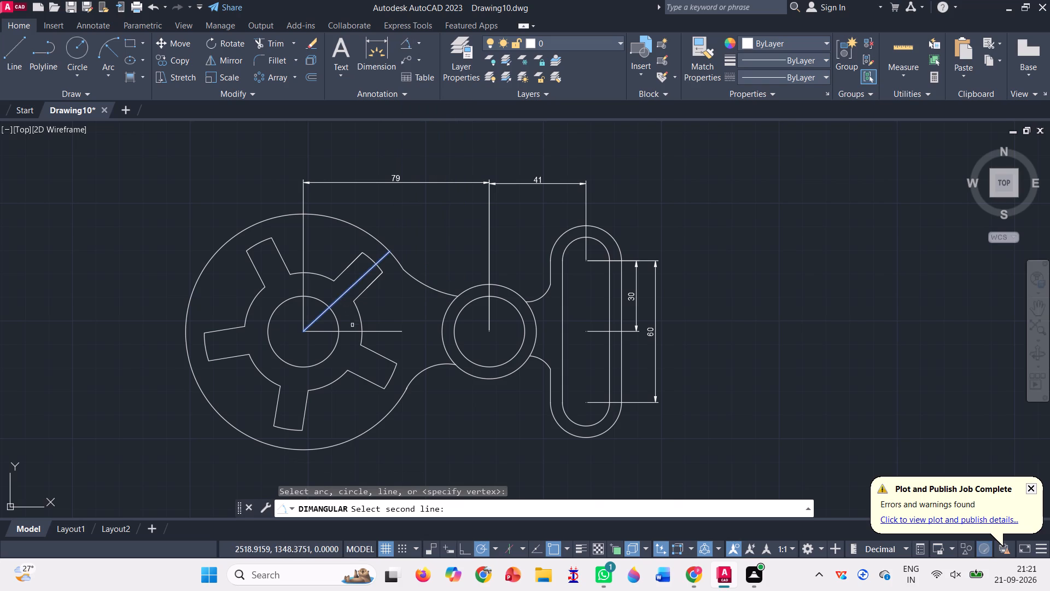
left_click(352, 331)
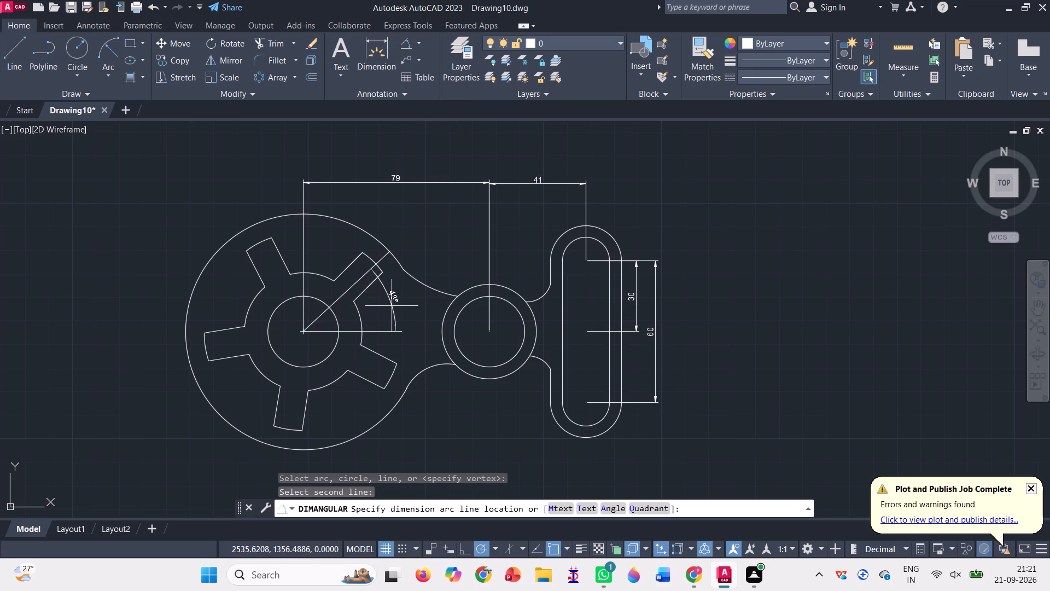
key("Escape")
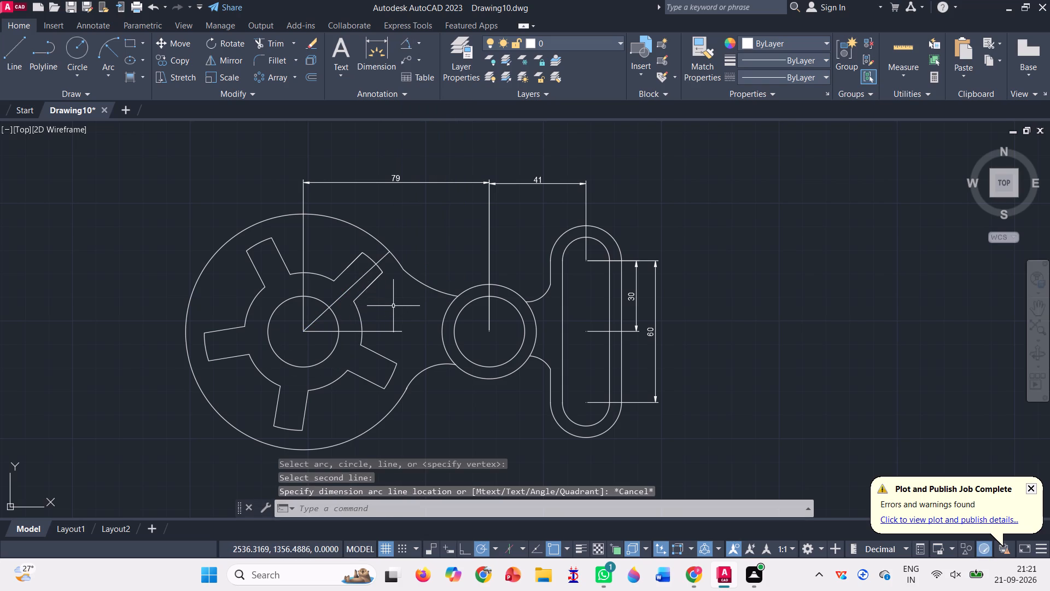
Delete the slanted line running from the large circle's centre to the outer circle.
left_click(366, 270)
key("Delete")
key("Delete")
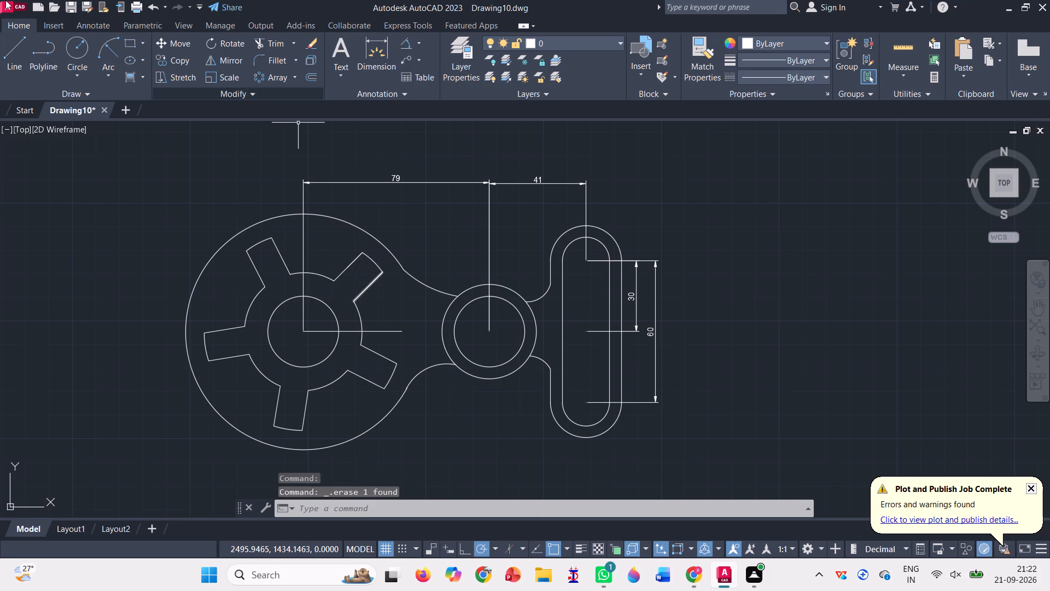
Draw a line from the large circle's centre to the middle of the upper-right radial slot's outer end.
left_click(21, 52)
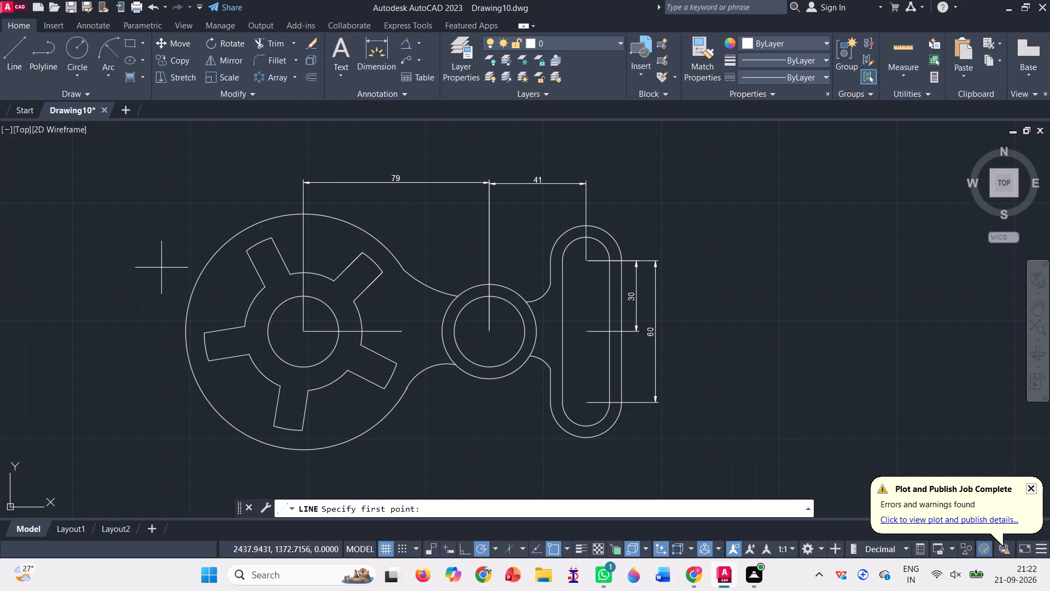
left_click(304, 330)
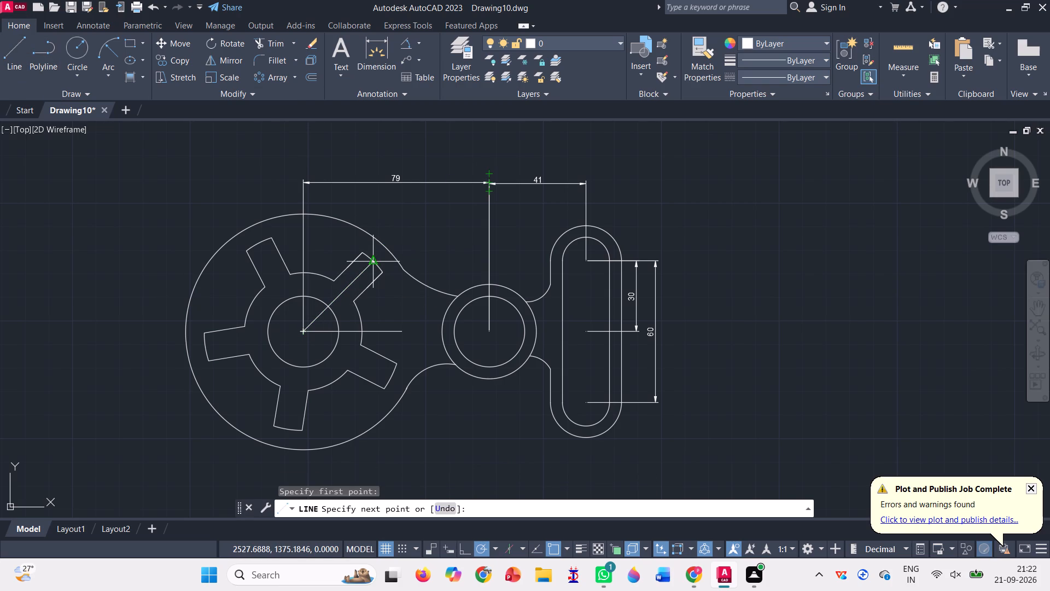
left_click(370, 266)
key("Escape")
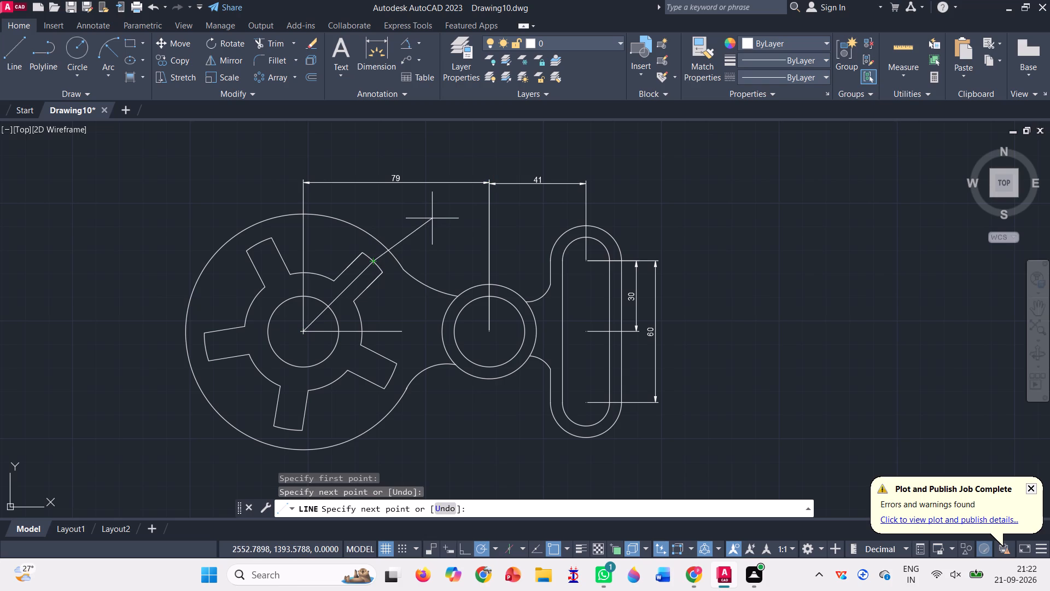
Add an angular dimension between the horizontal reference line and the slanted line to the upper-right radial slot.
left_click(402, 41)
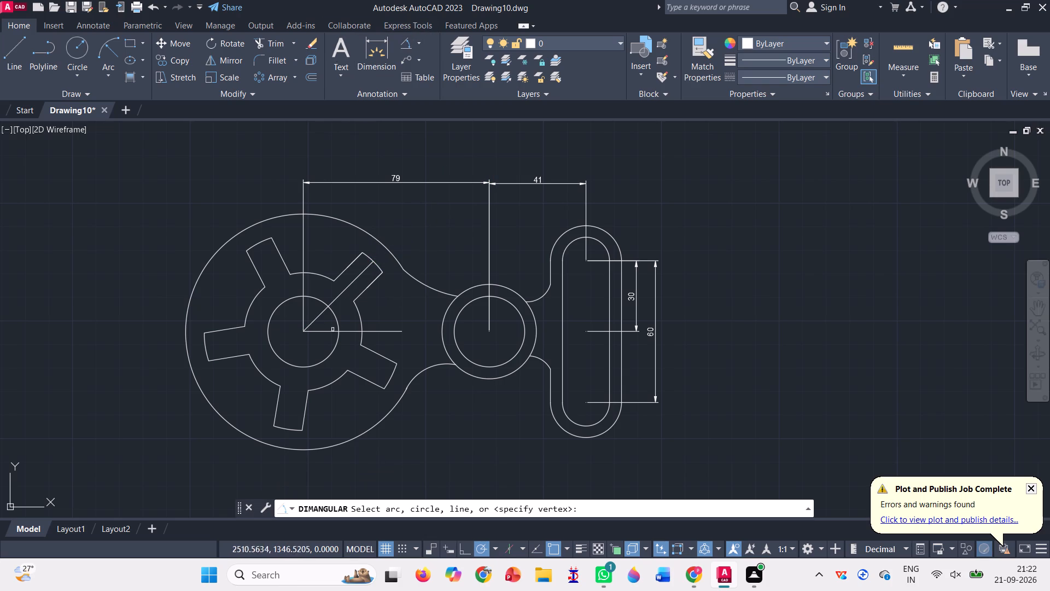
left_click(352, 330)
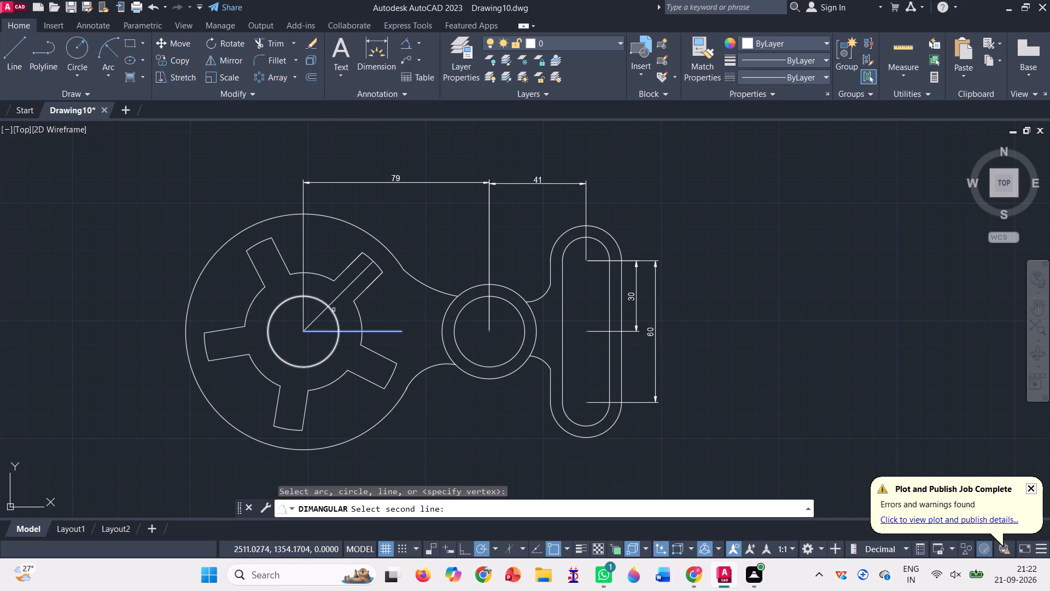
left_click(341, 297)
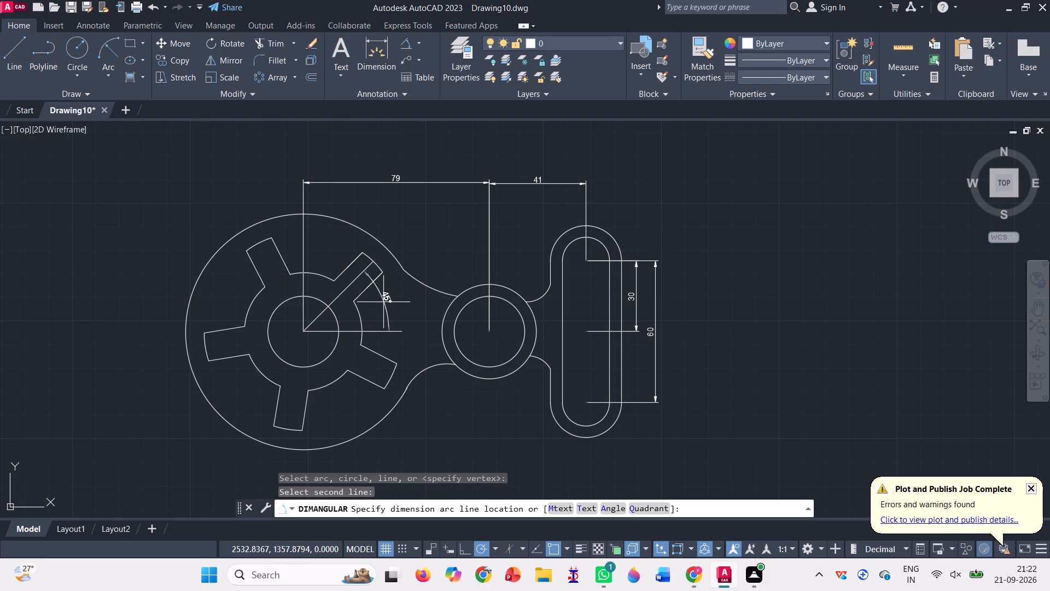
left_click(383, 302)
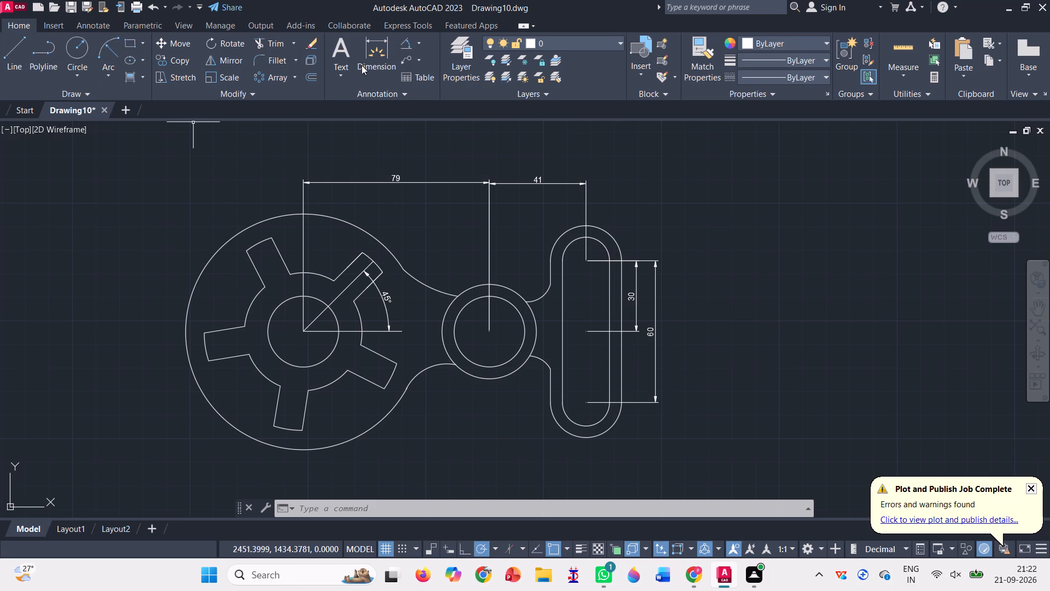
Add a radius dimension to the upper arc of the vertical slot's outer outline.
left_click(420, 41)
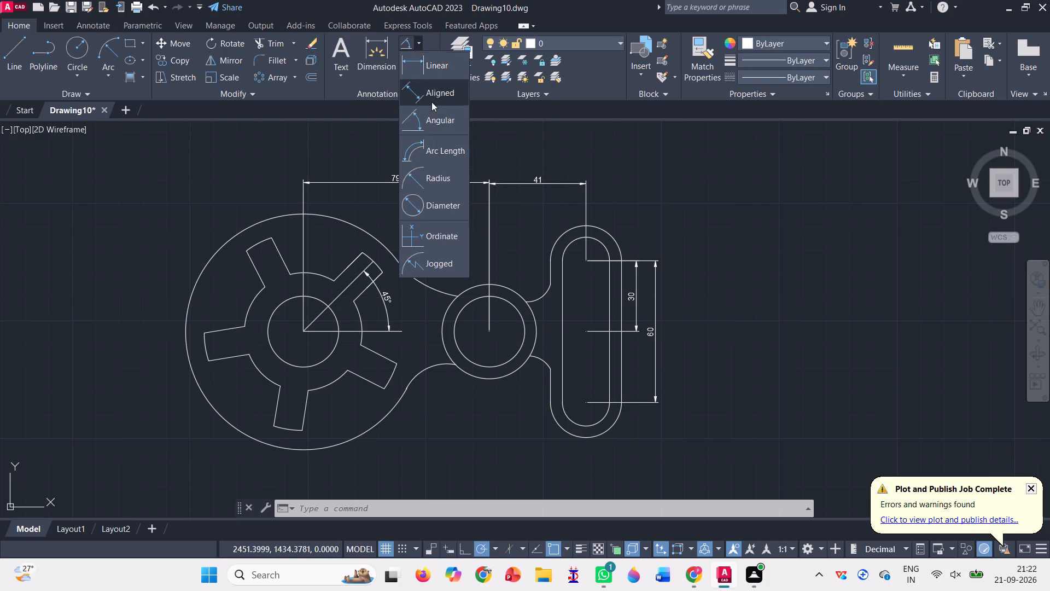
left_click(416, 182)
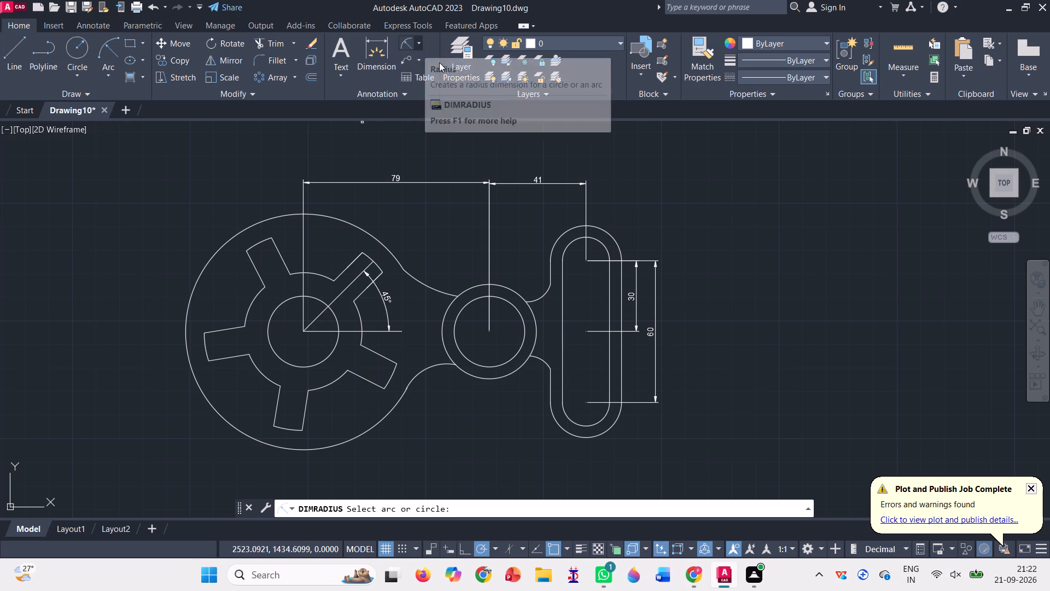
left_click(609, 233)
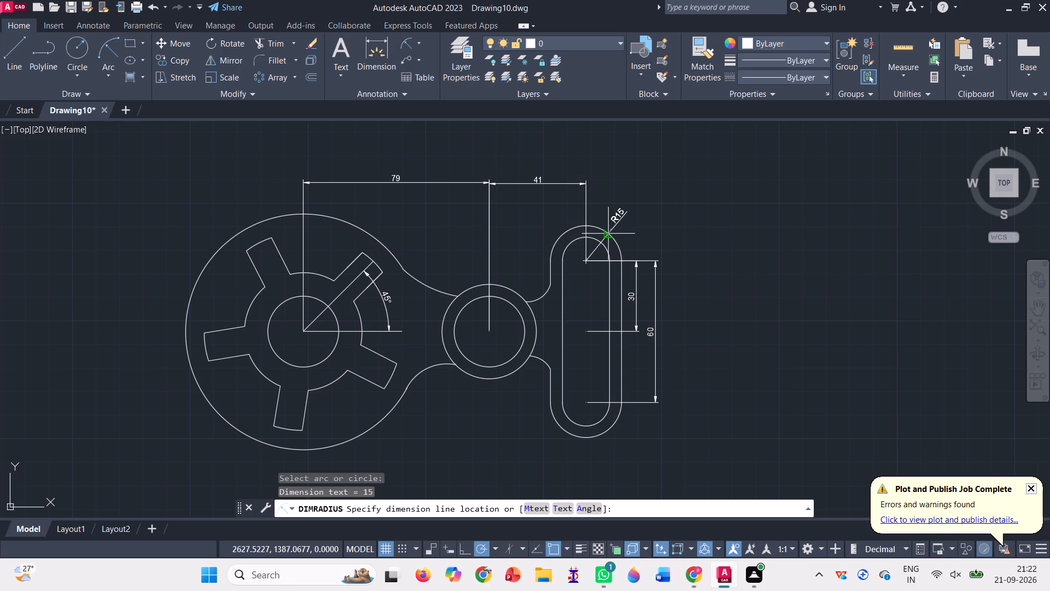
left_click(609, 230)
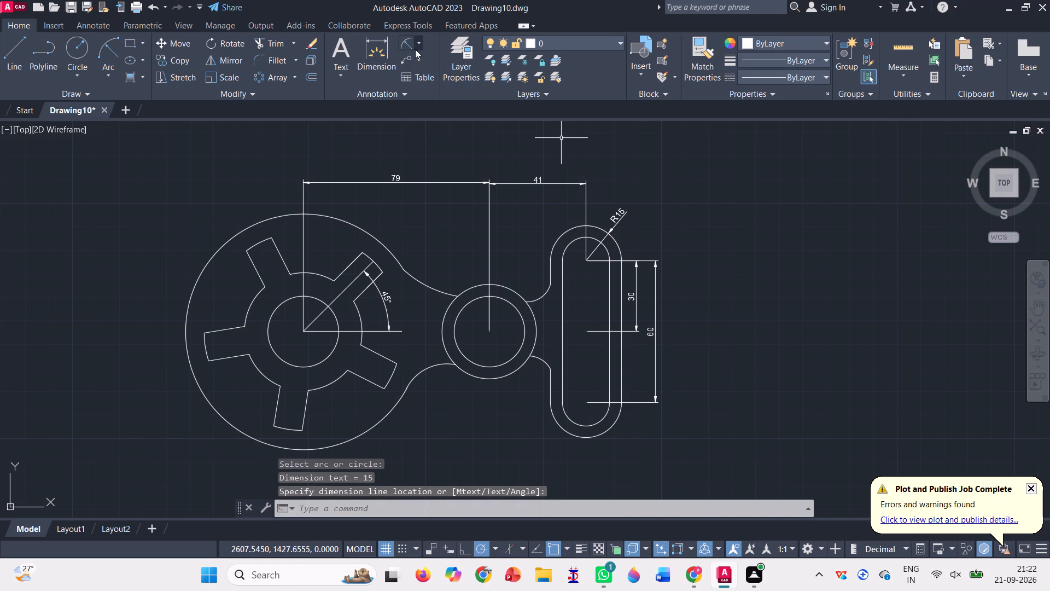
Add a radius dimension to the upper arc of the vertical slot's inner outline.
left_click(402, 42)
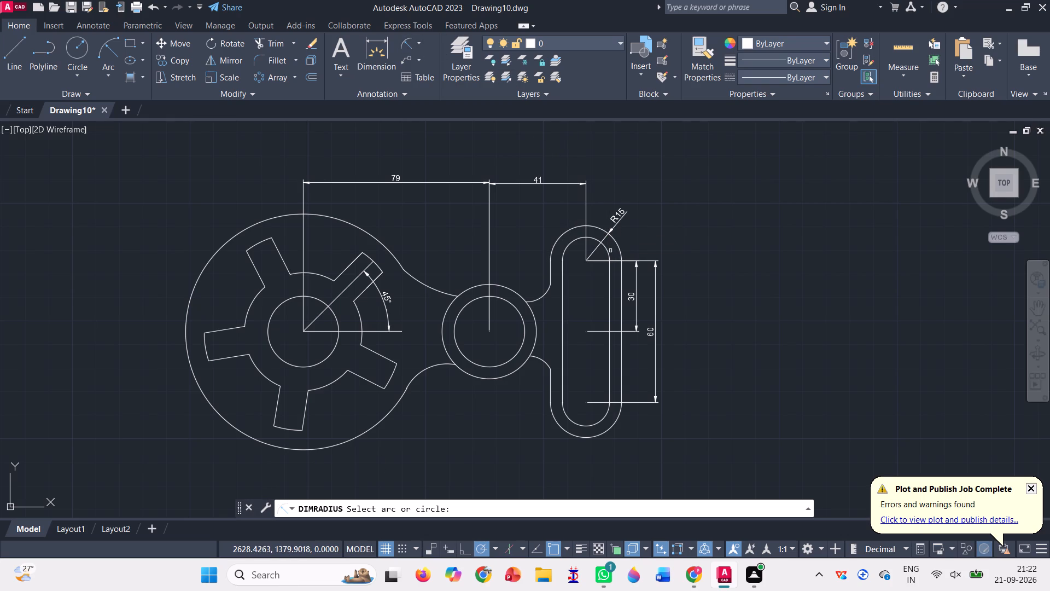
left_click(605, 252)
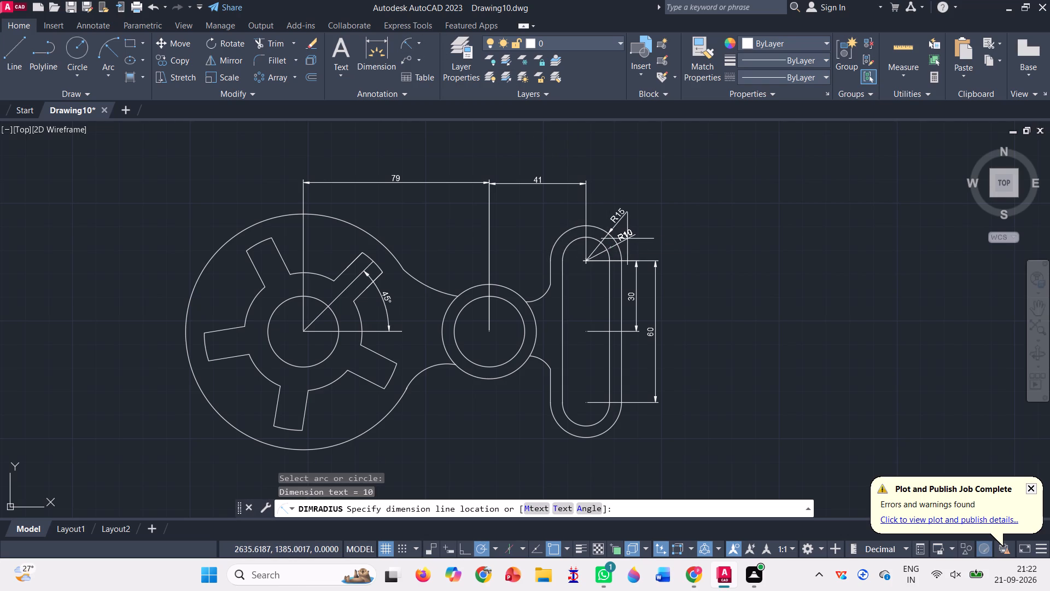
left_click(627, 239)
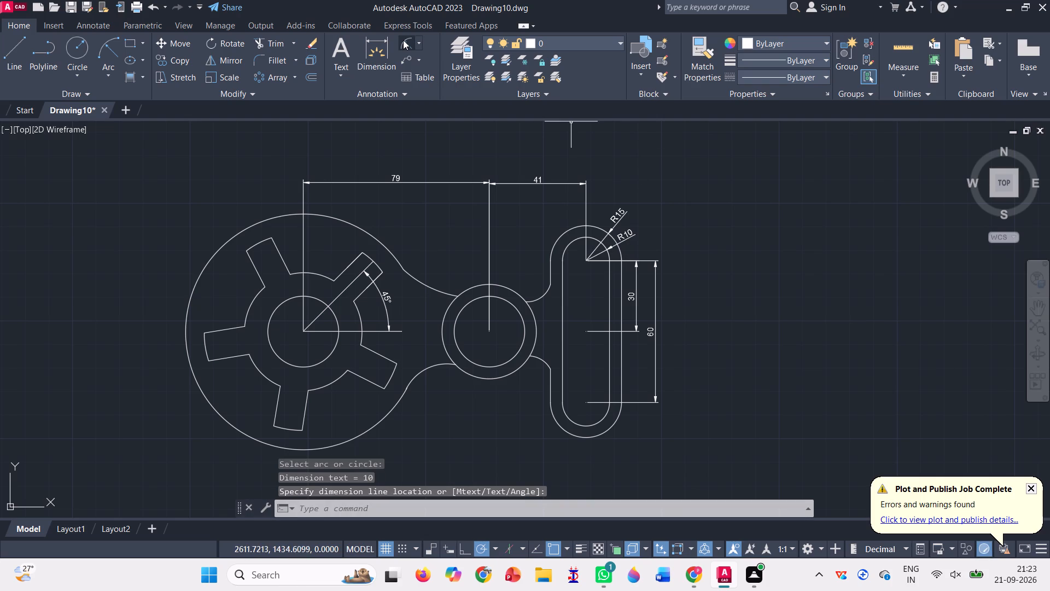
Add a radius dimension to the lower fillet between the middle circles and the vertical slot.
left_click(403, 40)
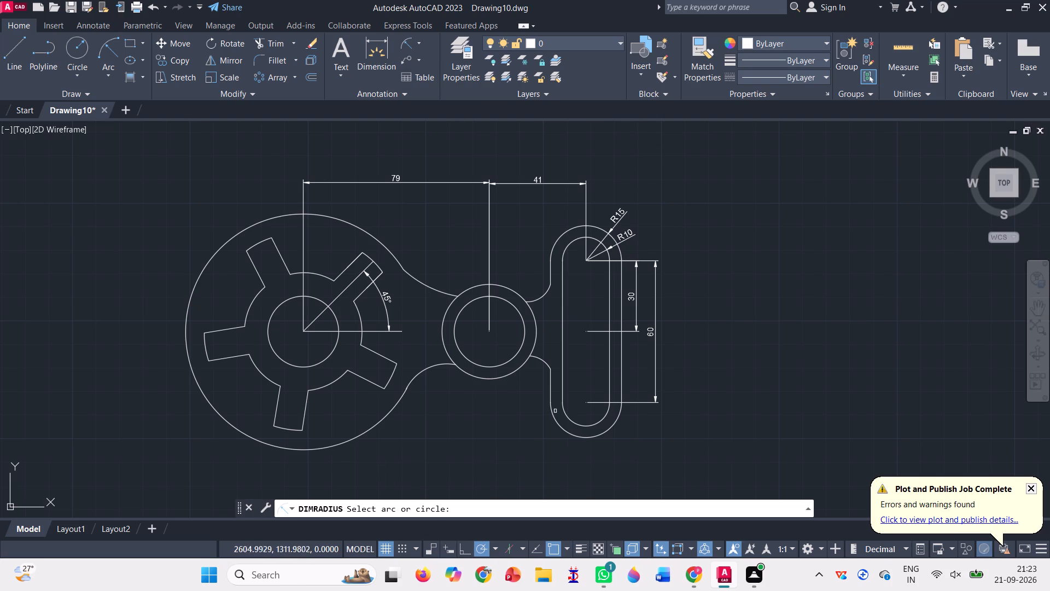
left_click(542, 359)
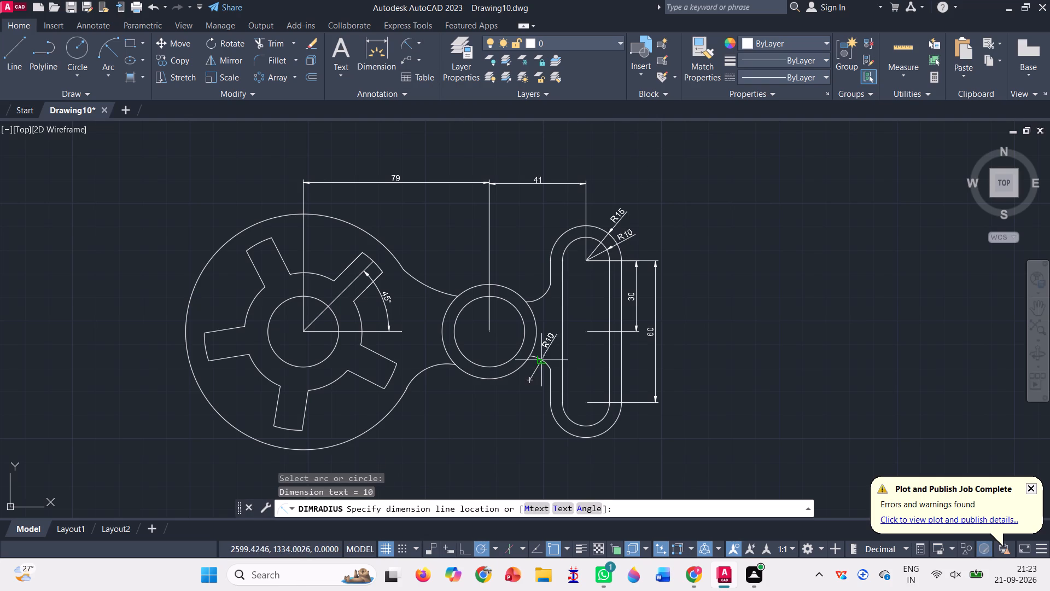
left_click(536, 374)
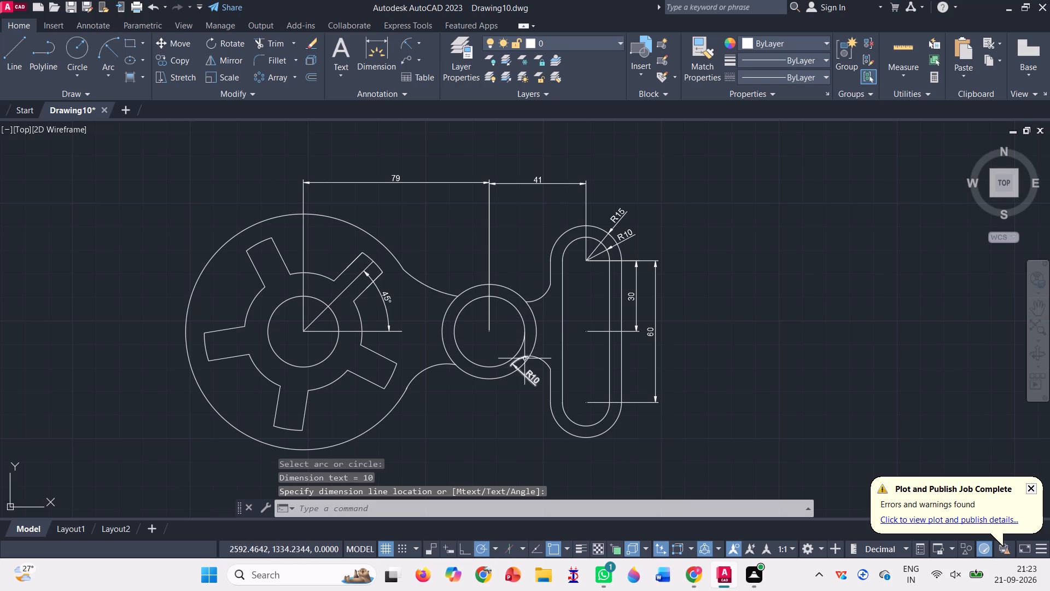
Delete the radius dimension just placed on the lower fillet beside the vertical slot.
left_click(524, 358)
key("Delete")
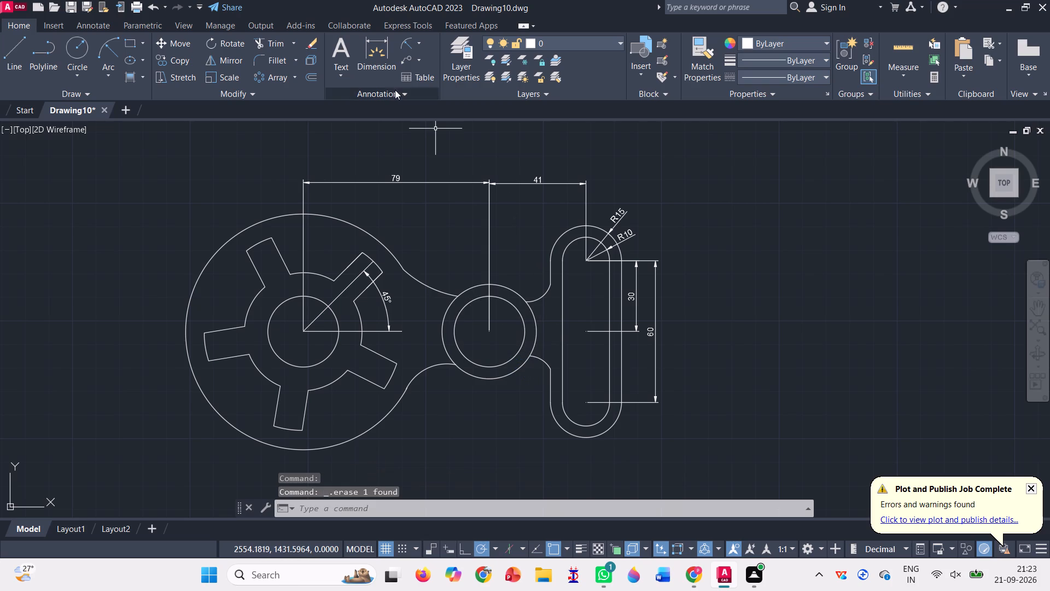
Add a radius dimension to the lower fillet joining the middle circle and the vertical slot, with its text above the arc.
left_click(411, 48)
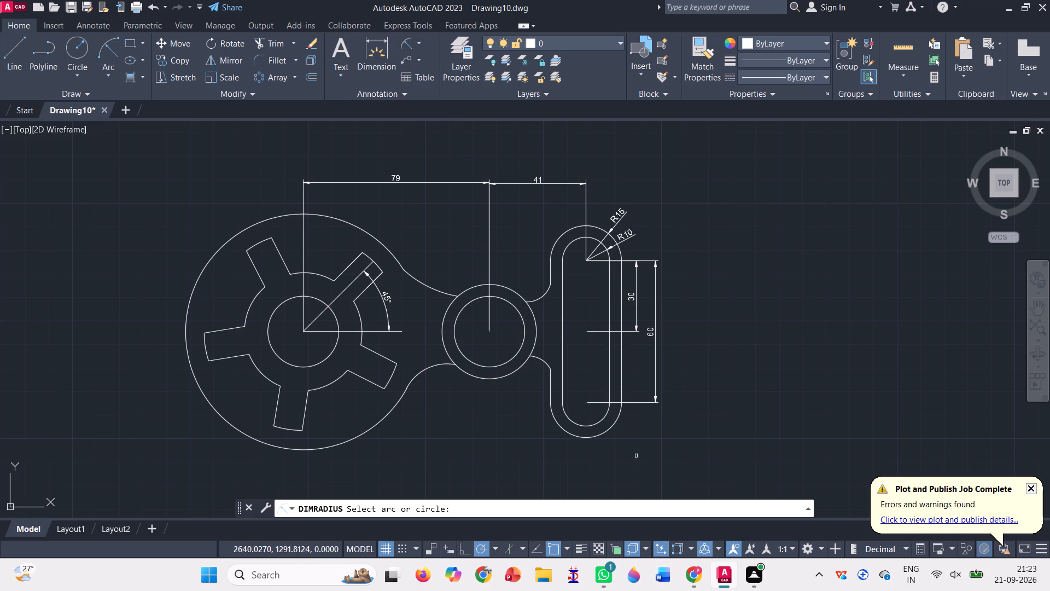
left_click(549, 364)
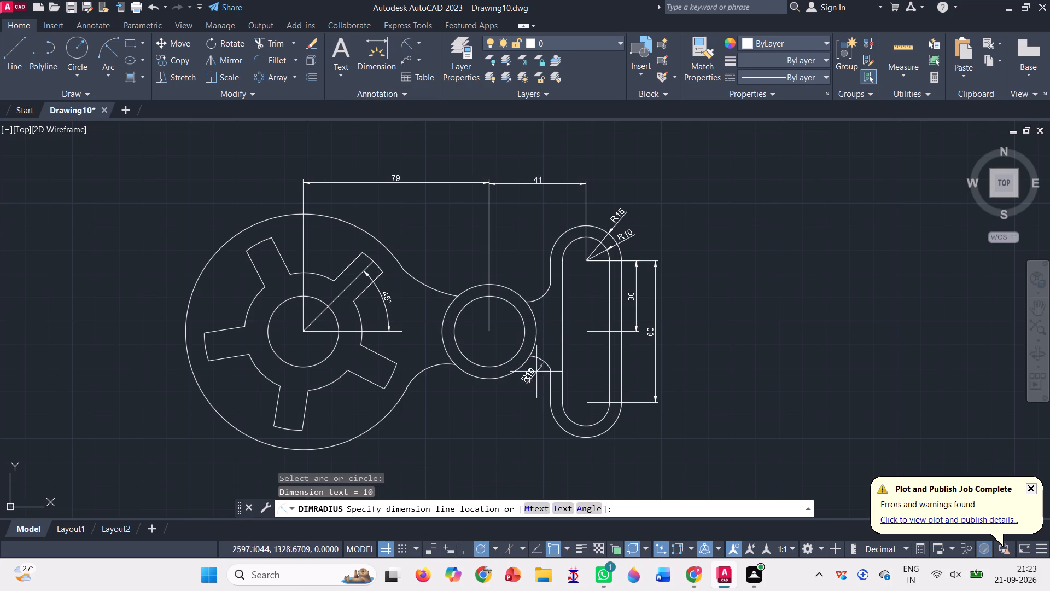
left_click(540, 366)
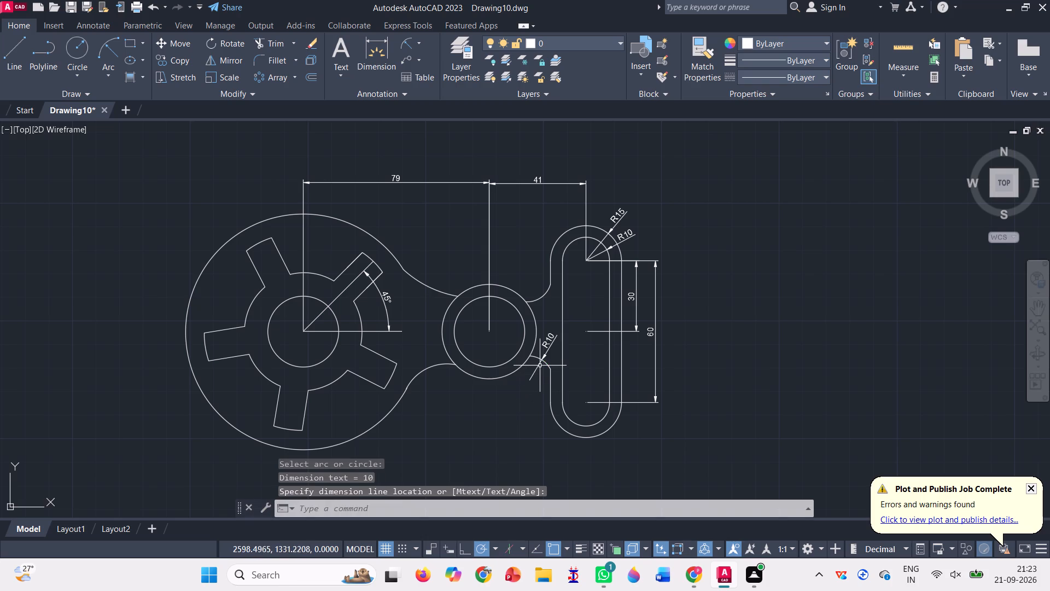
Add a radius dimension to the outer middle circle, placing its text just above the circle.
left_click(406, 45)
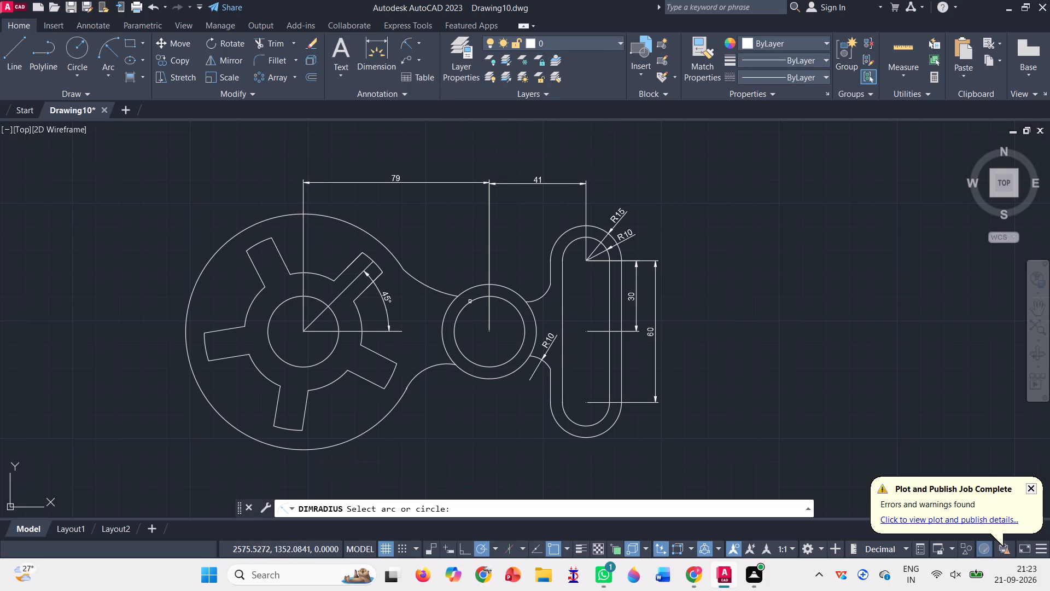
left_click(471, 289)
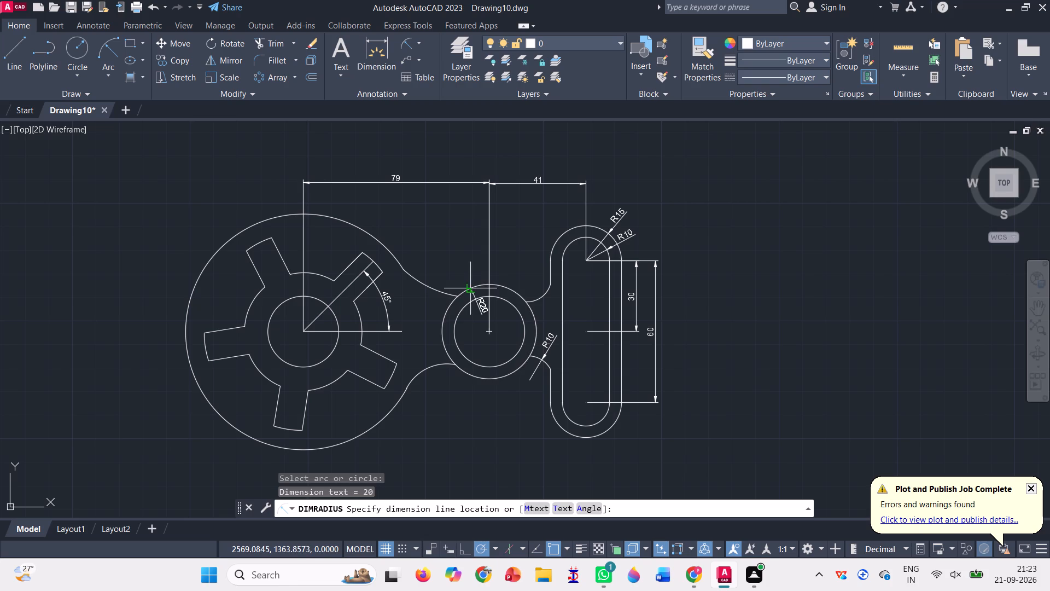
left_click(472, 276)
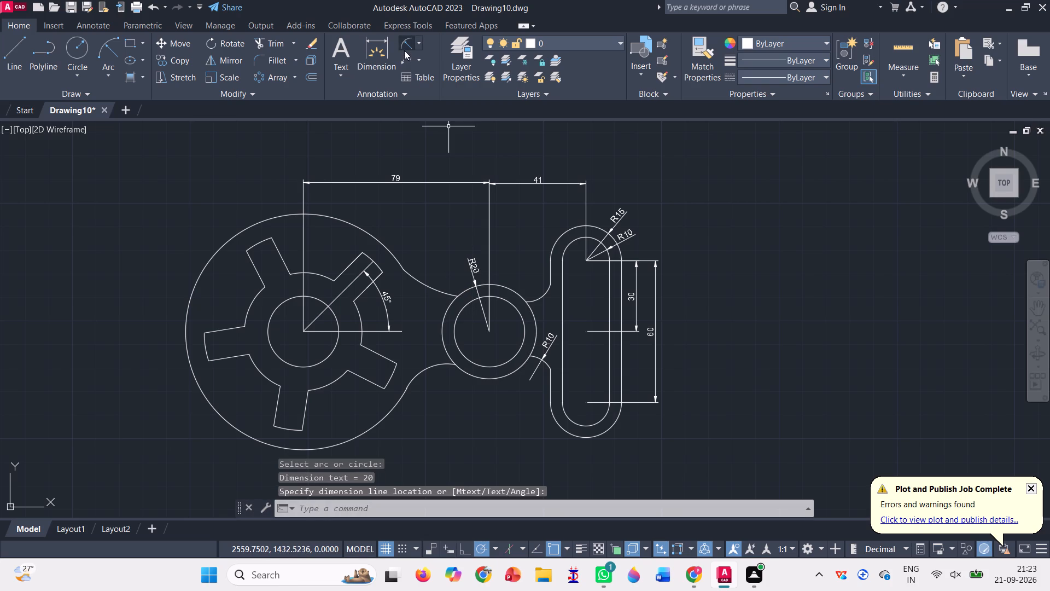
Add a radius dimension to the lower fillet between the large circle and the middle circle, with its text below the arc.
left_click(404, 50)
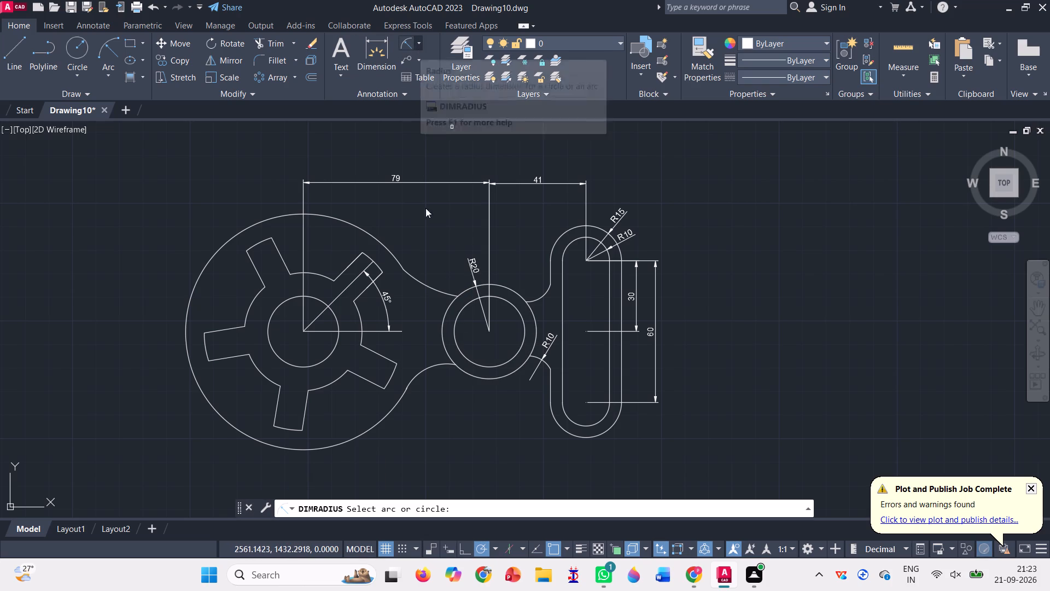
left_click(423, 370)
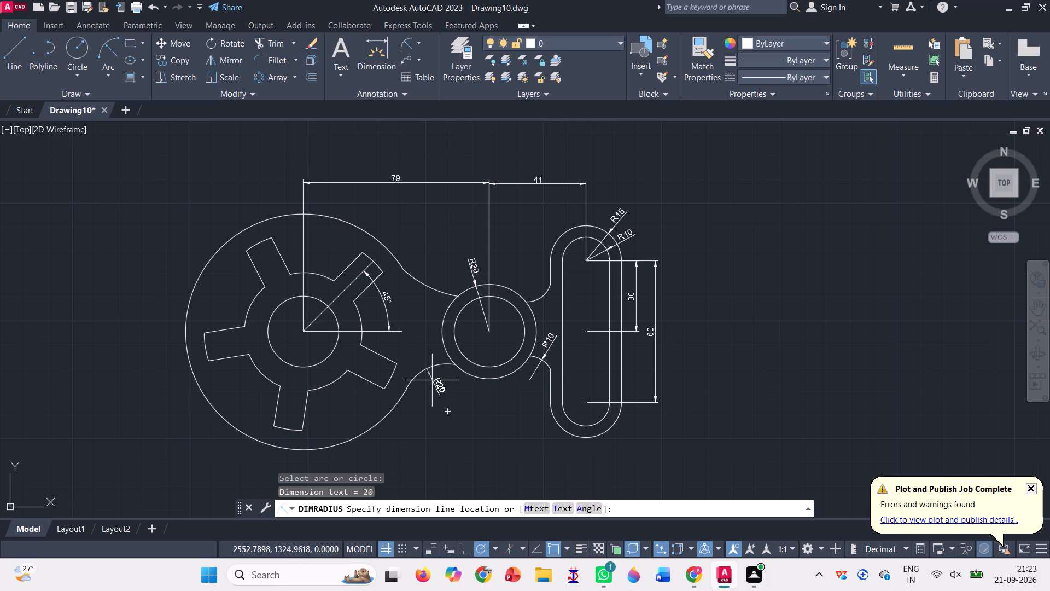
left_click(434, 385)
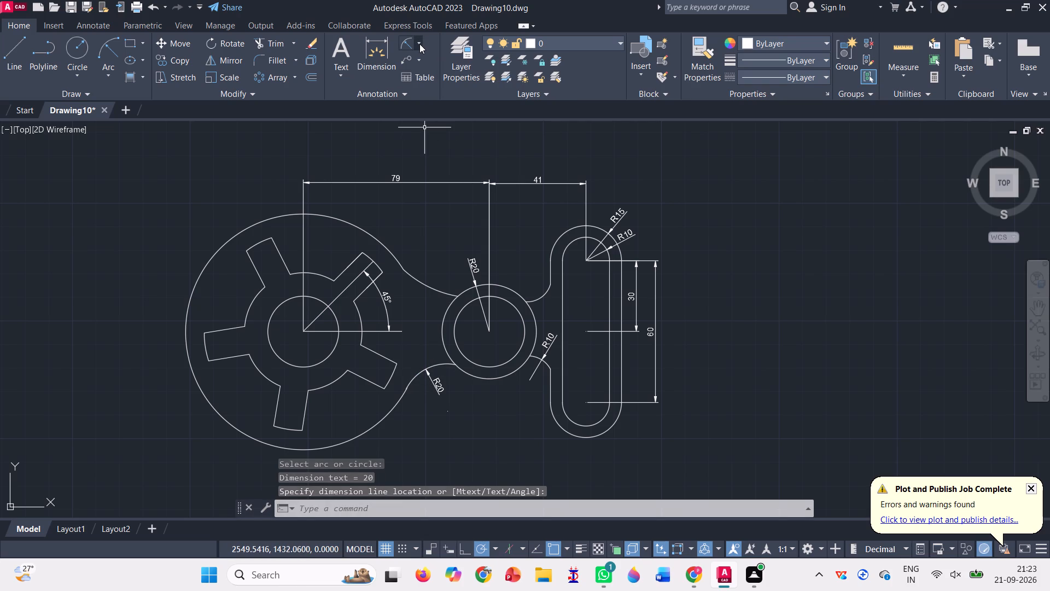
Add a diameter dimension to the large outer circle, placing its text just inside the circle's top.
left_click(416, 44)
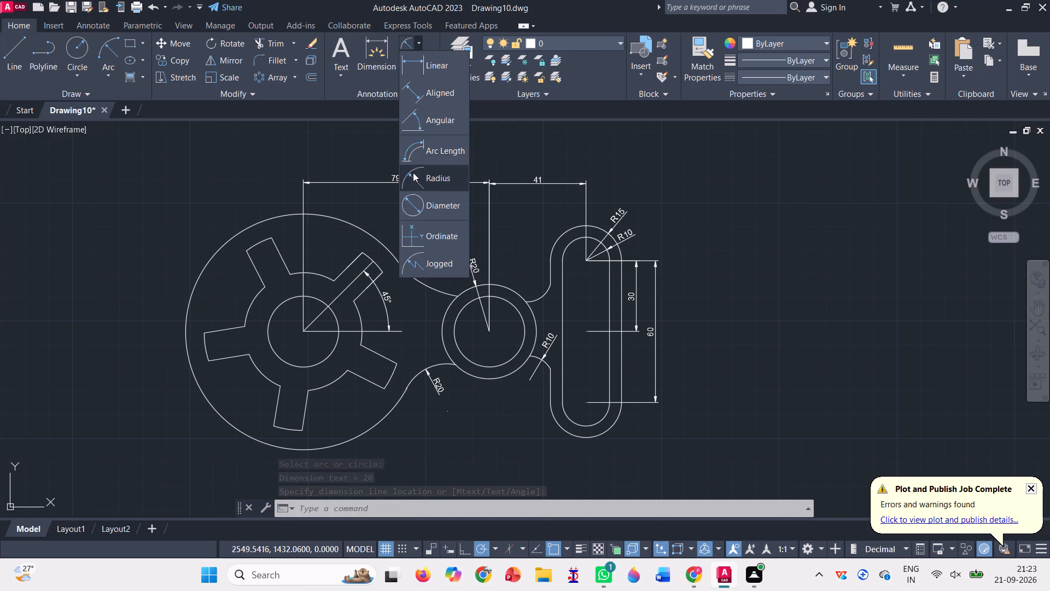
left_click(411, 198)
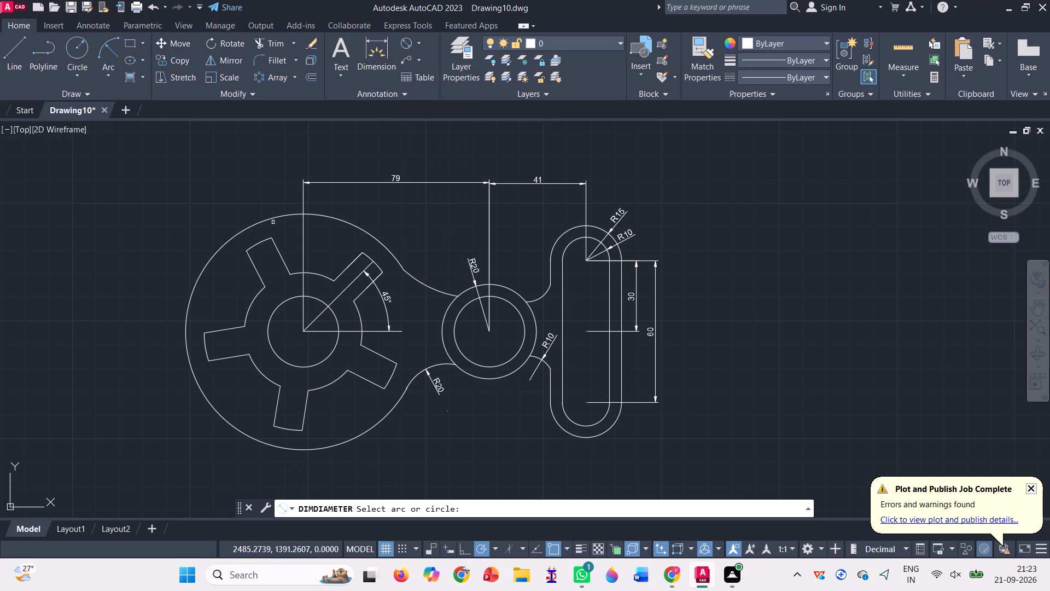
left_click(279, 216)
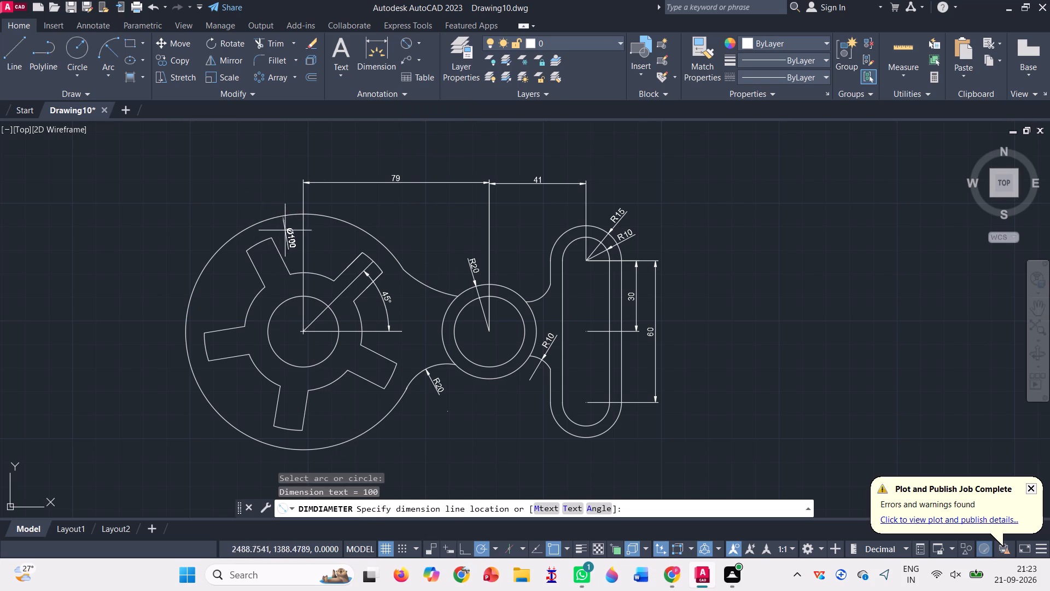
left_click(318, 229)
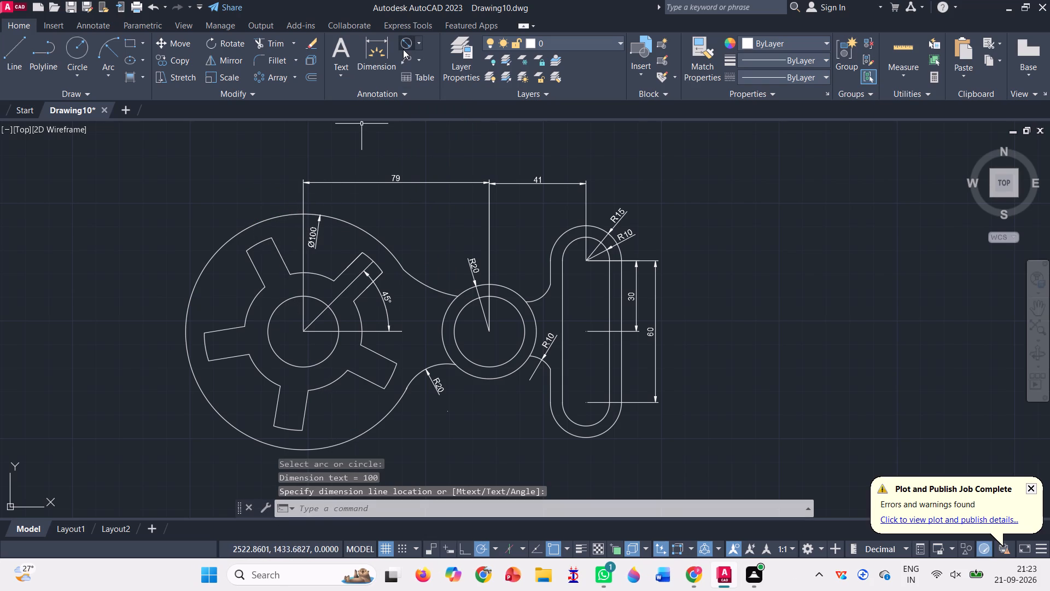
Add a diameter dimension to the outer end arc of the upper-left radial slot.
left_click(405, 45)
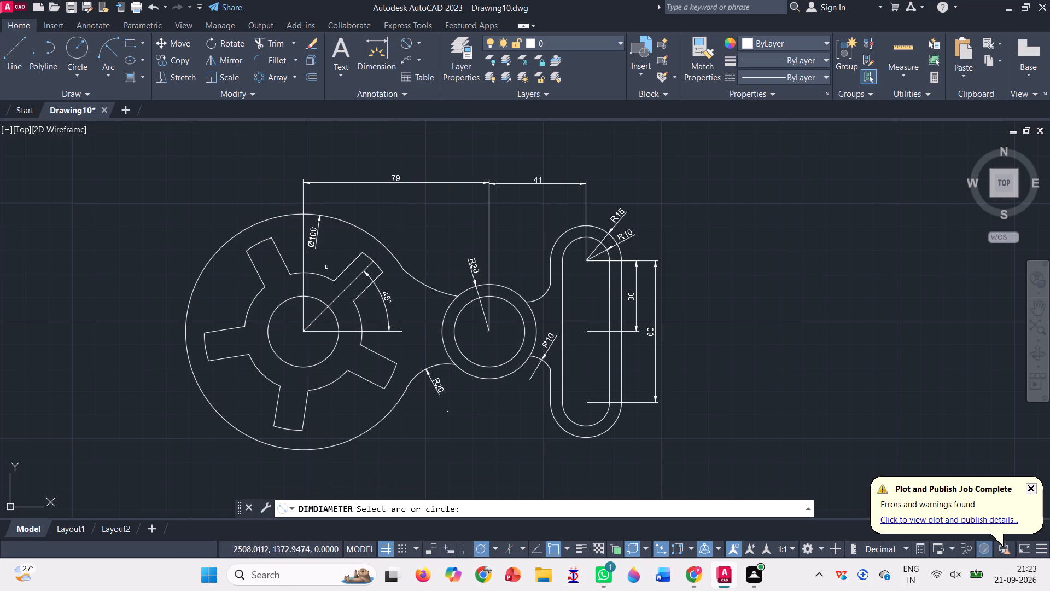
left_click(263, 240)
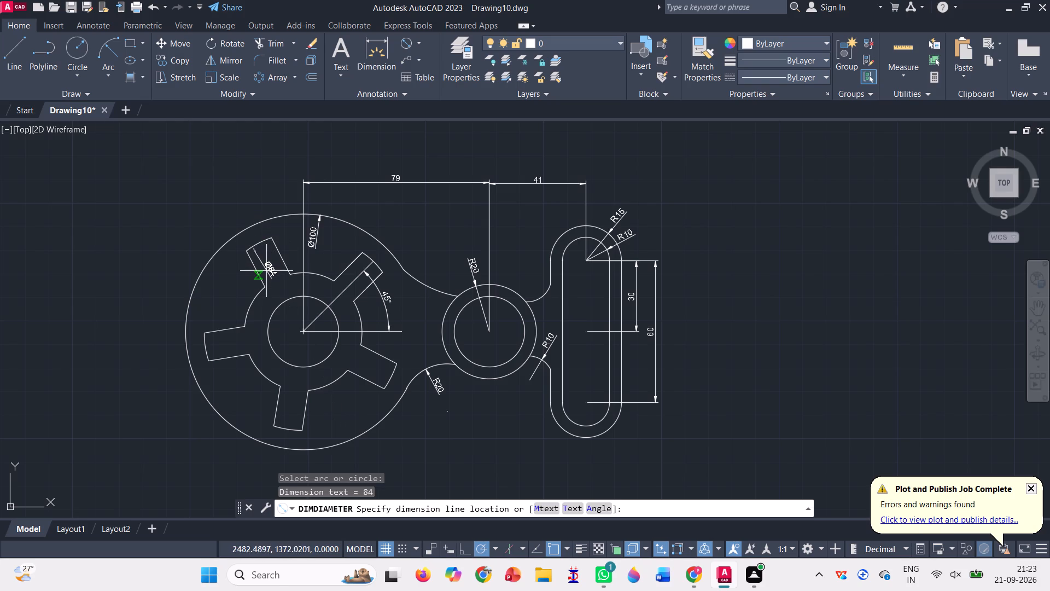
left_click(266, 271)
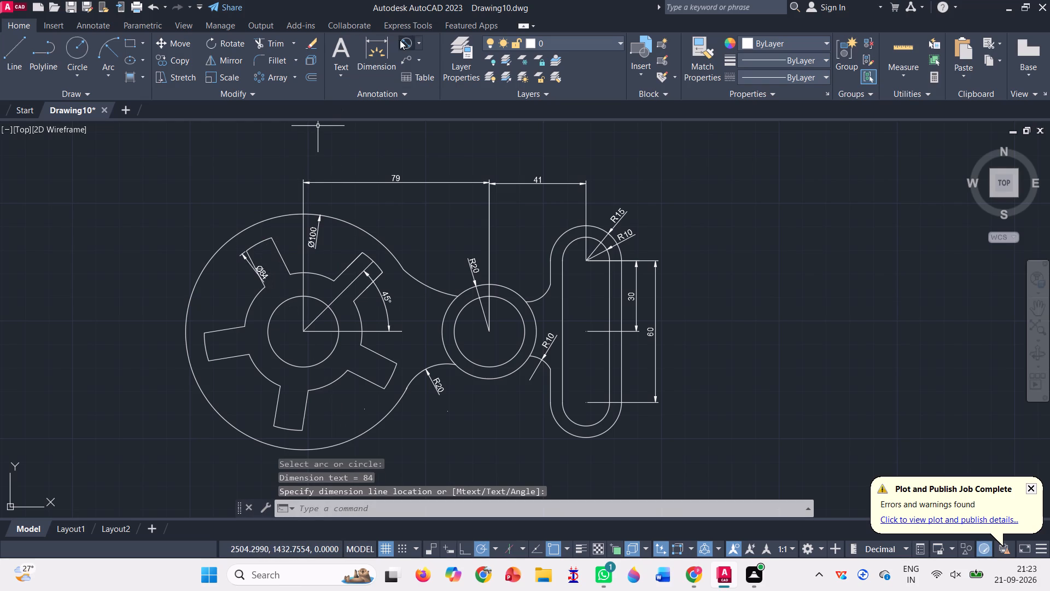
Add a diameter dimension to the slotted profile's inner arc between the upper-left and left radial slots, placing its text outside the arc.
left_click(408, 38)
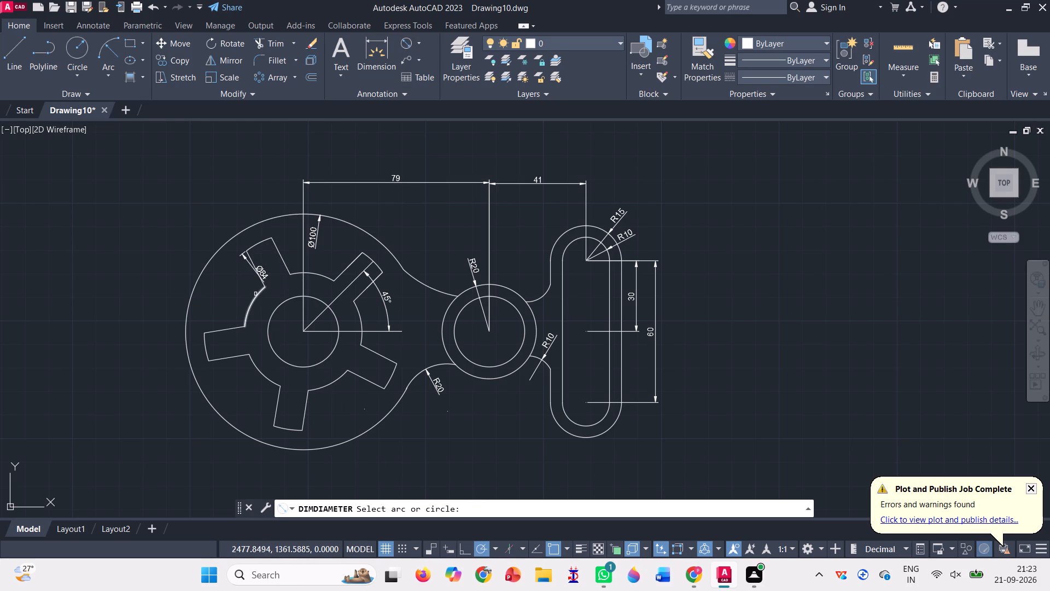
left_click(255, 296)
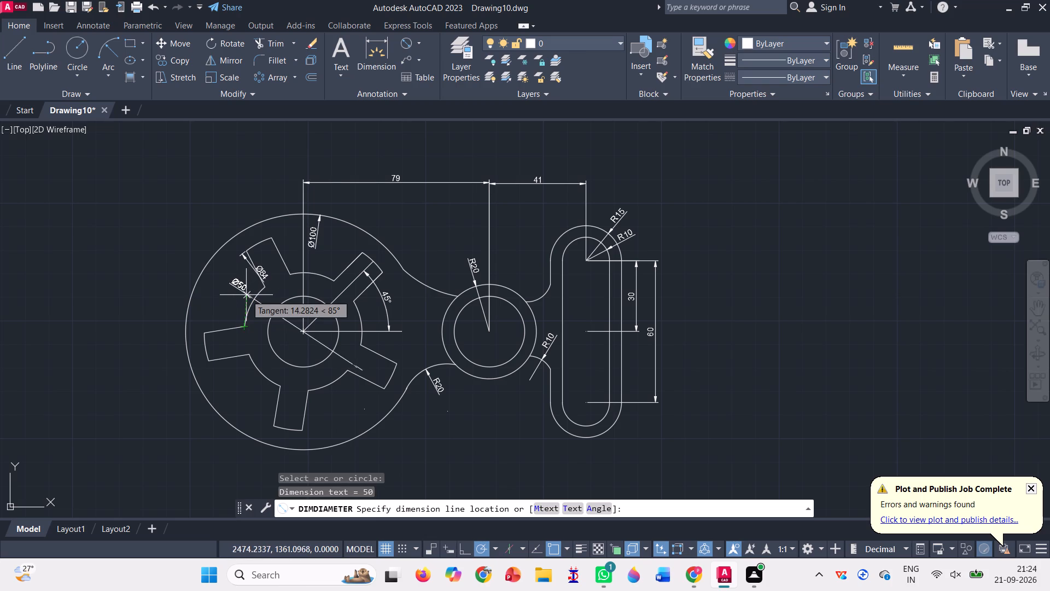
left_click(239, 299)
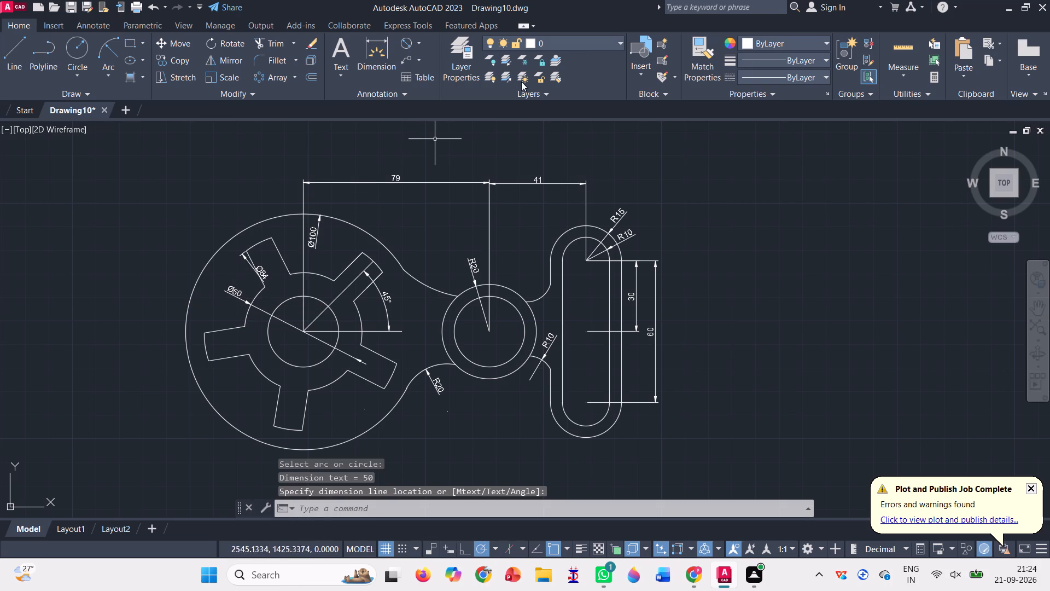
Add a diameter dimension to the small circle at the centre of the slotted profile, with its text inside.
left_click(410, 45)
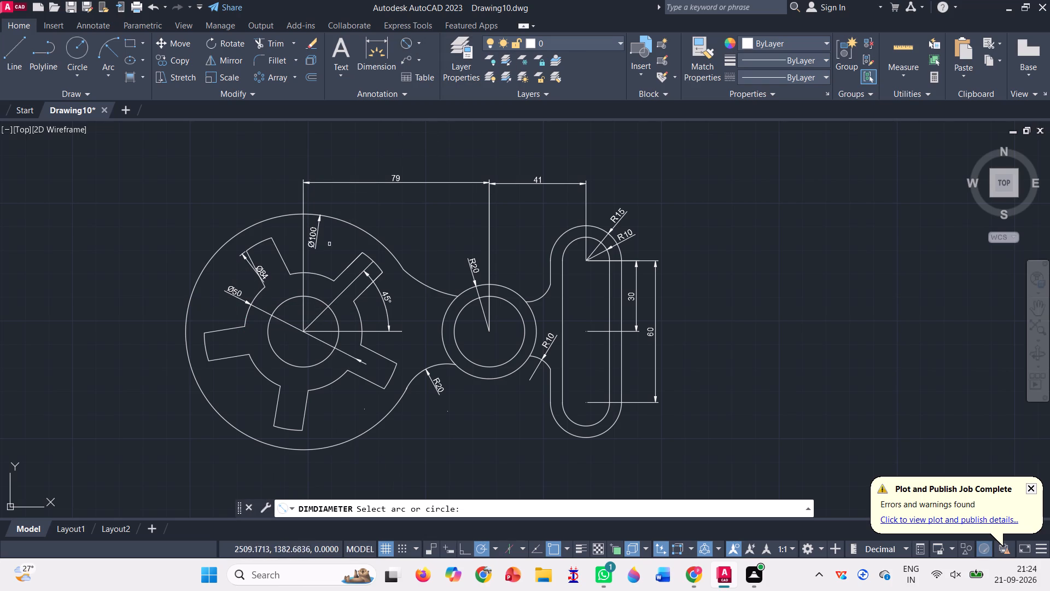
left_click(268, 330)
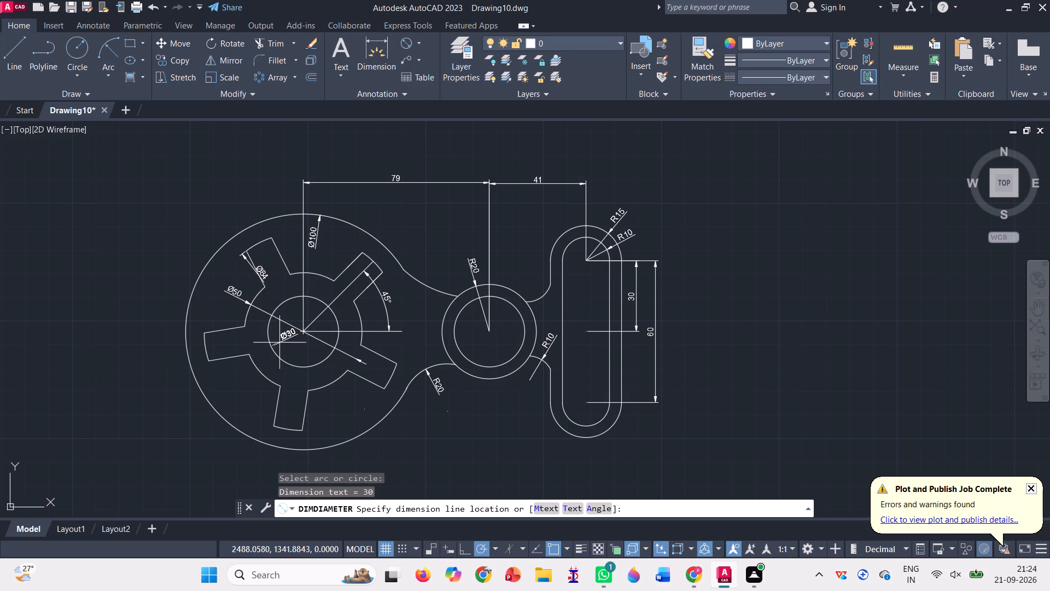
left_click(279, 343)
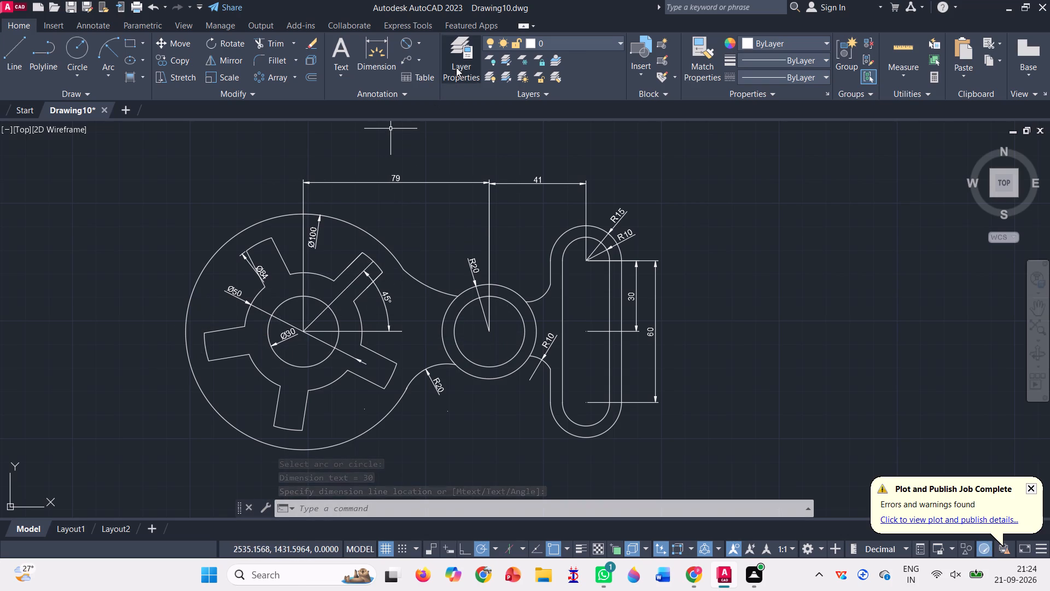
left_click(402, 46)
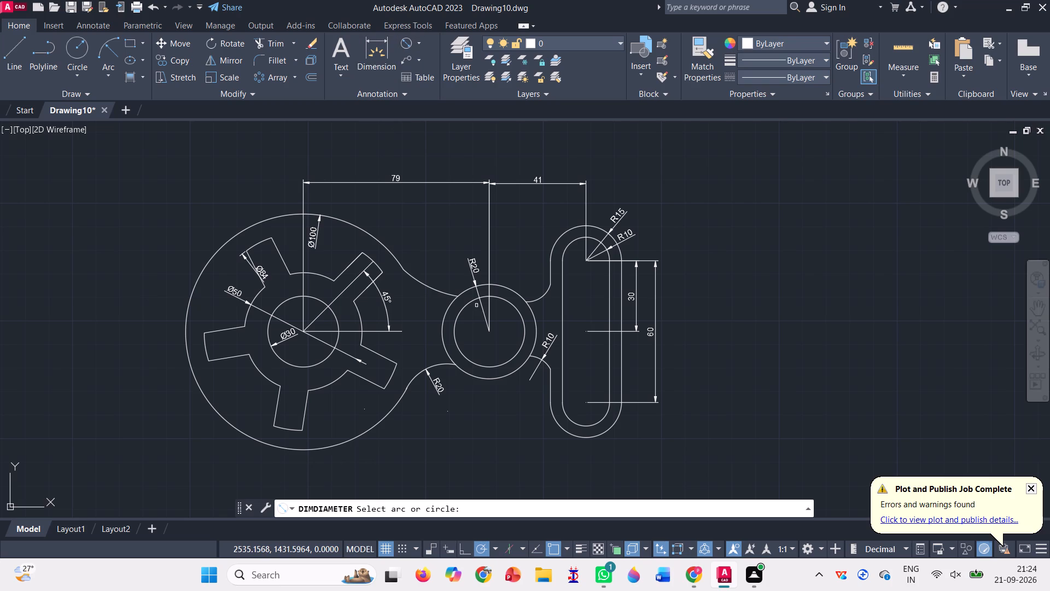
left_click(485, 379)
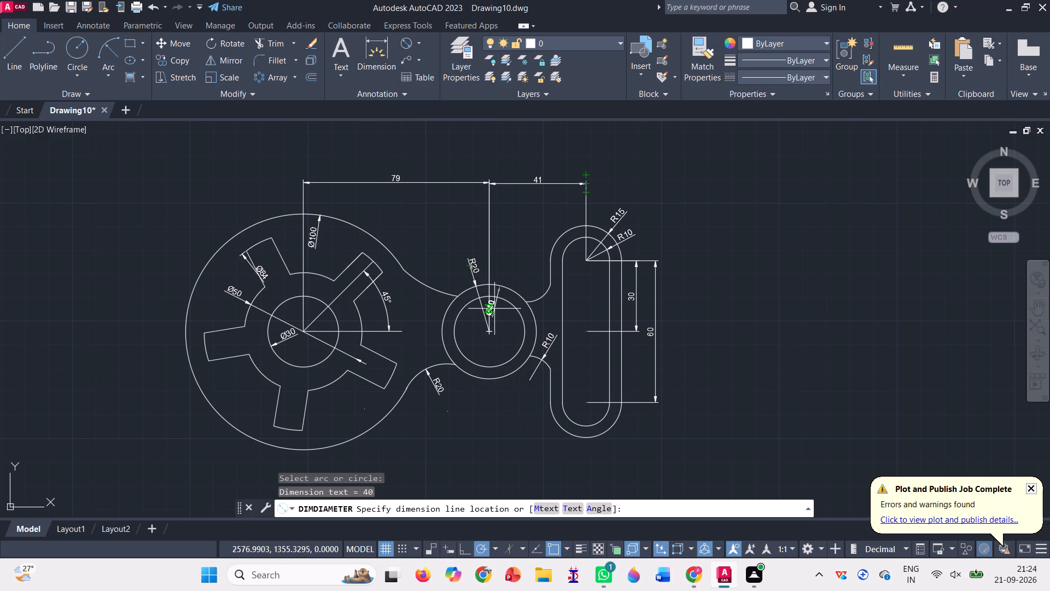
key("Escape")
Add a diameter dimension to the inner middle circle.
left_click(400, 42)
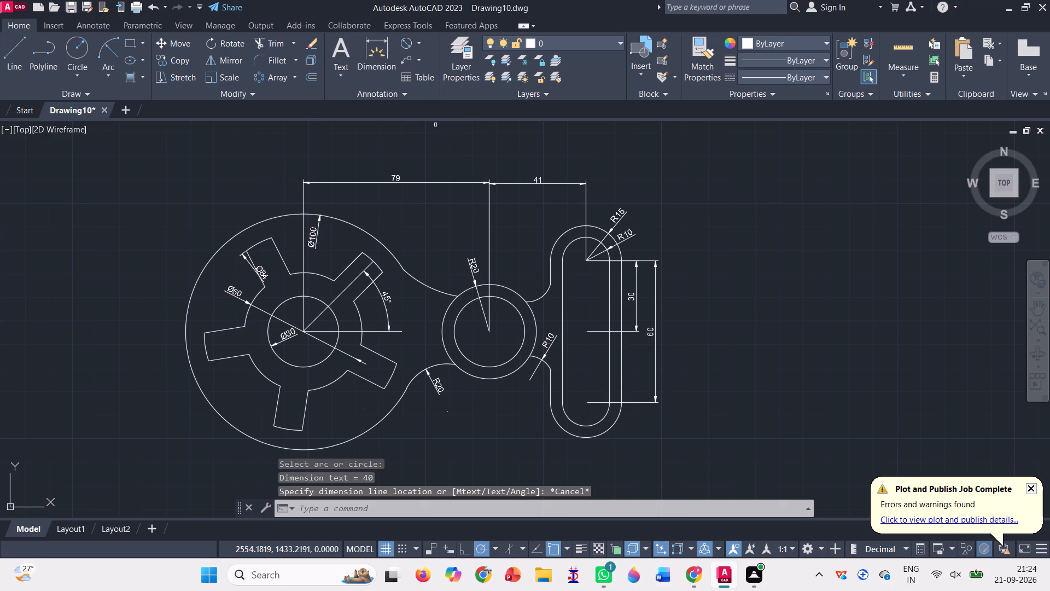
left_click(514, 358)
left_click(507, 352)
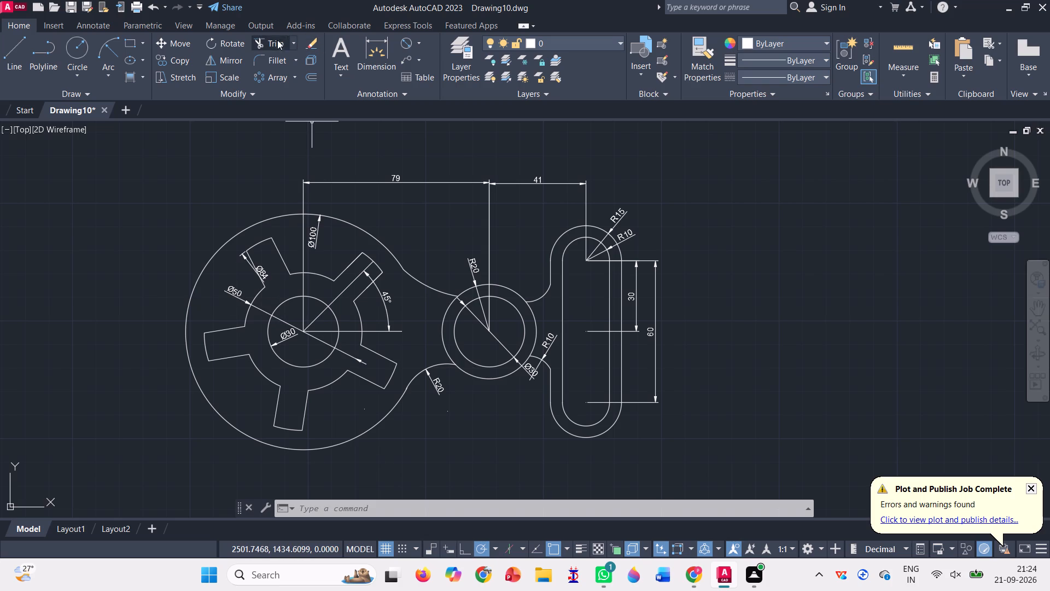
Fill the plate body around the radial slots and the connected vertical slot rim with a Cyan-to-Green GR_LINEAR gradient.
left_click(129, 78)
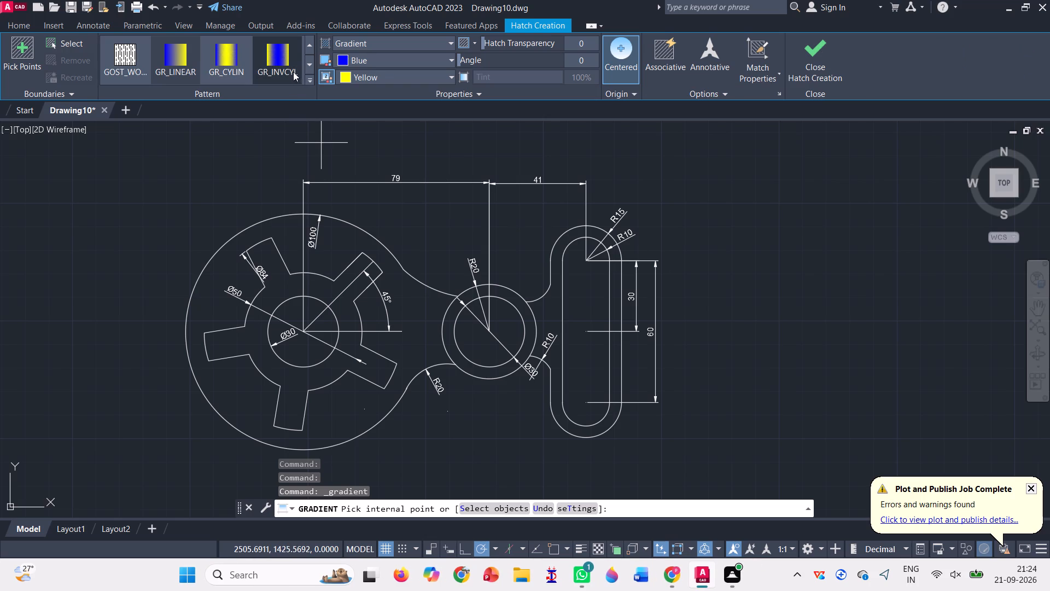
left_click(444, 59)
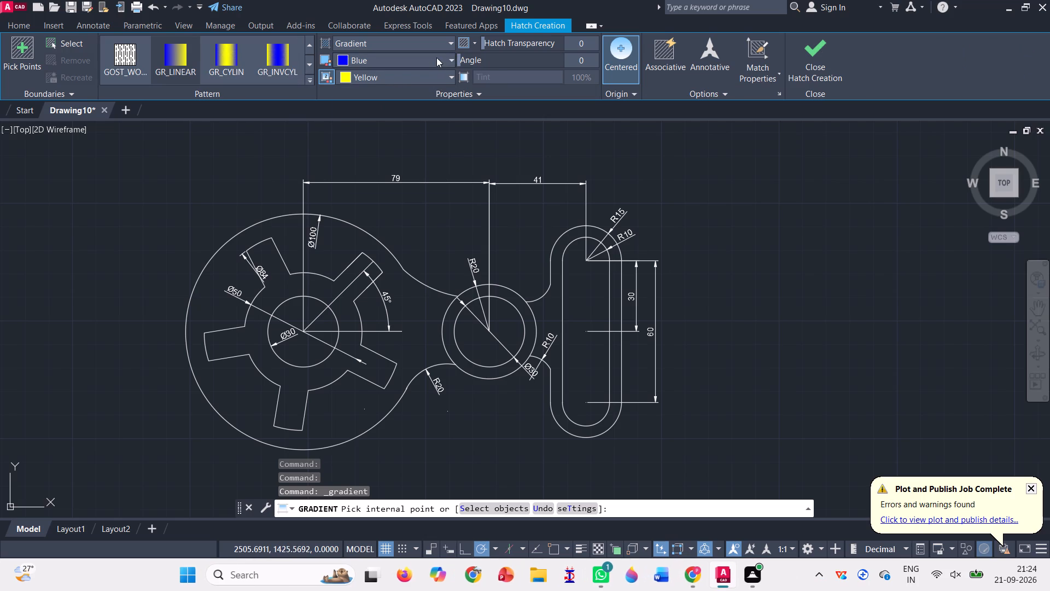
left_click(384, 167)
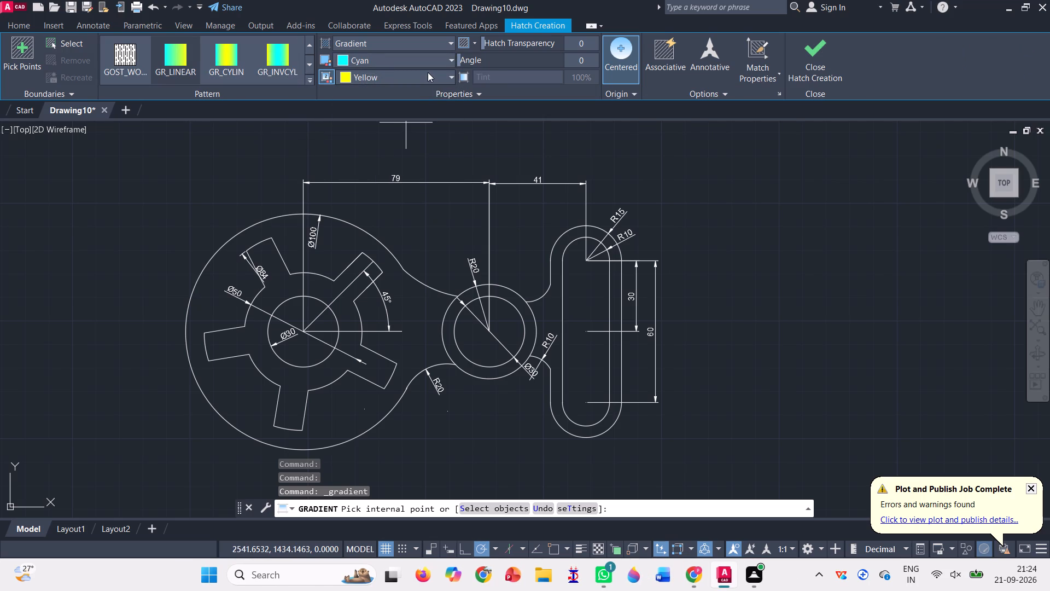
left_click(428, 72)
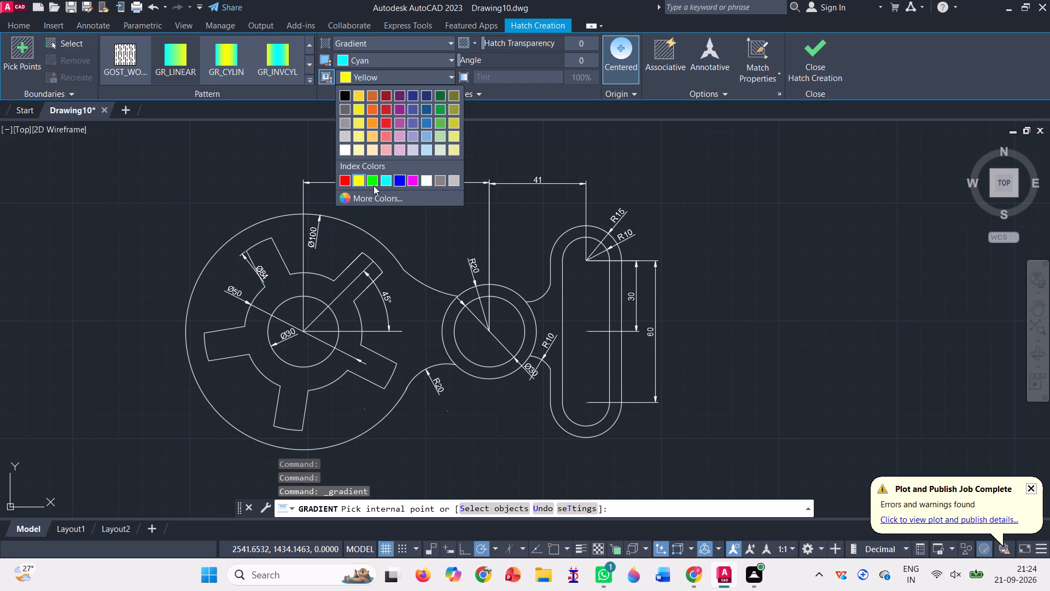
left_click(370, 184)
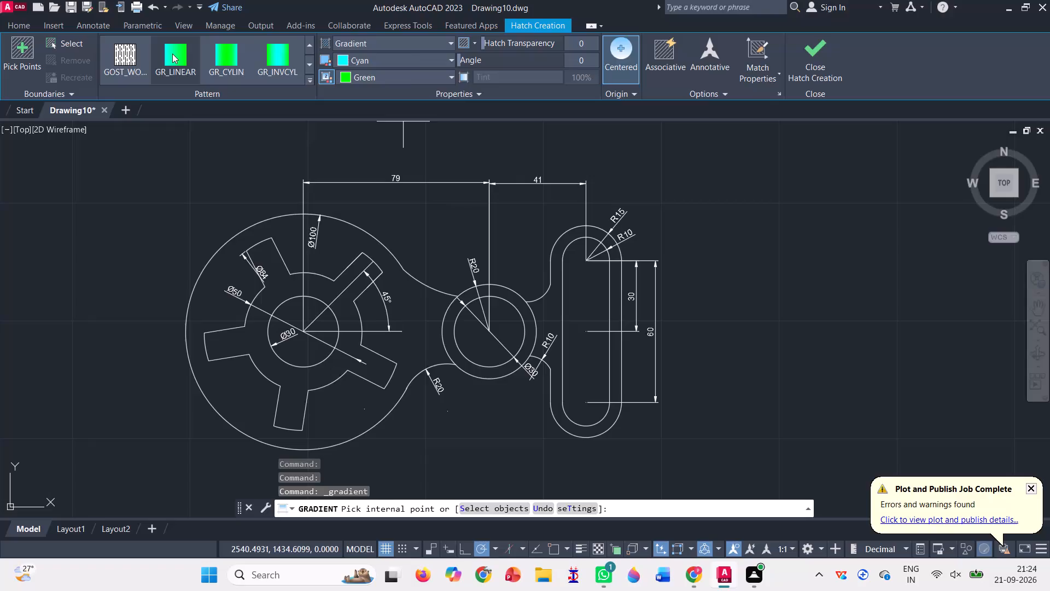
left_click(172, 54)
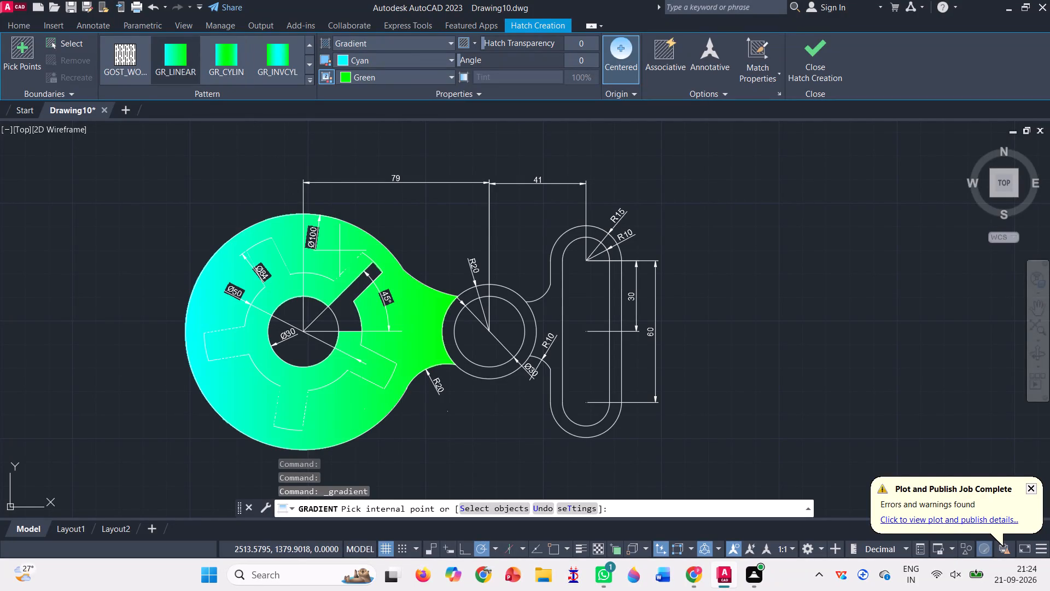
left_click(340, 247)
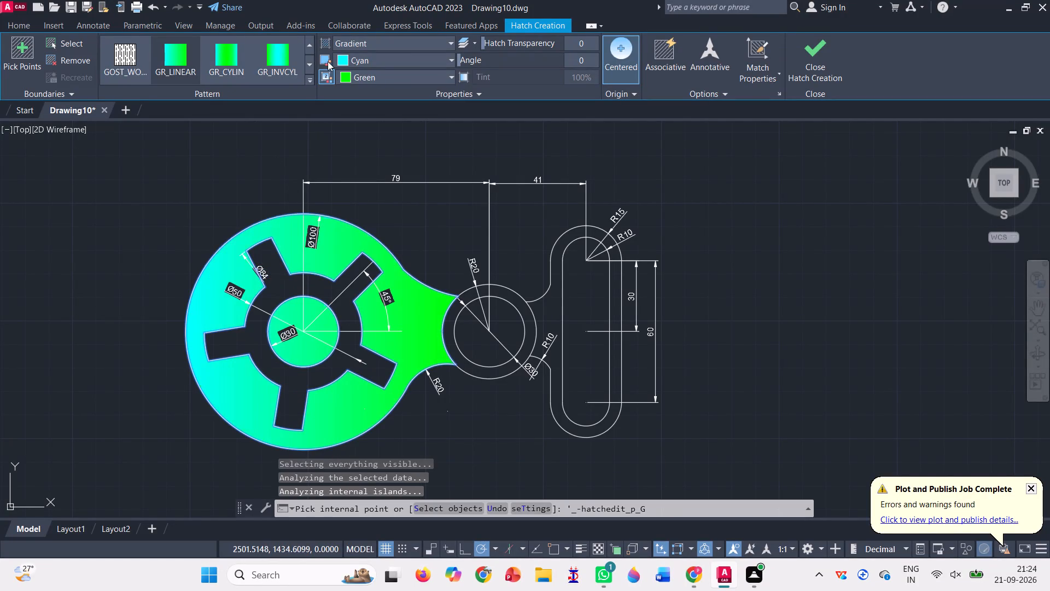
left_click(553, 315)
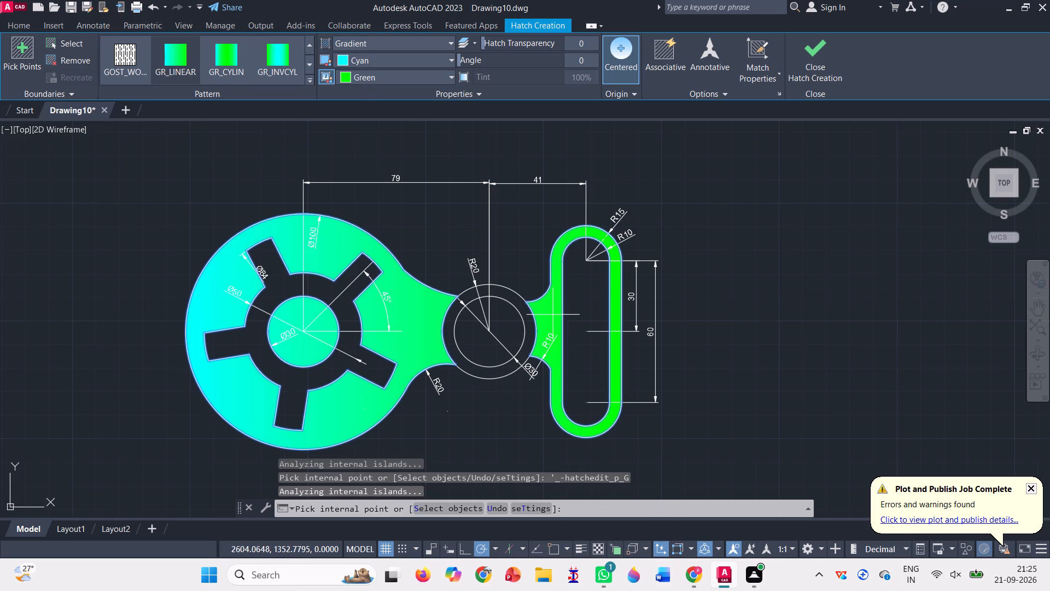
left_click(819, 57)
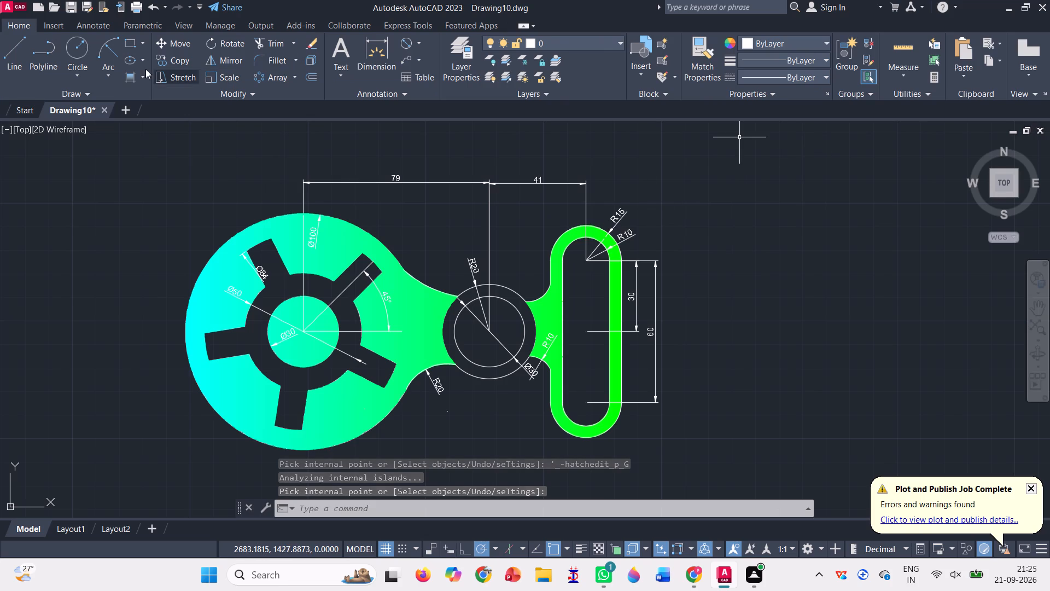
Apply a GR_INVSPH gradient in white (255,255,255) and Magenta to the slotted profile's small centre circle and the inner middle circle.
left_click(127, 79)
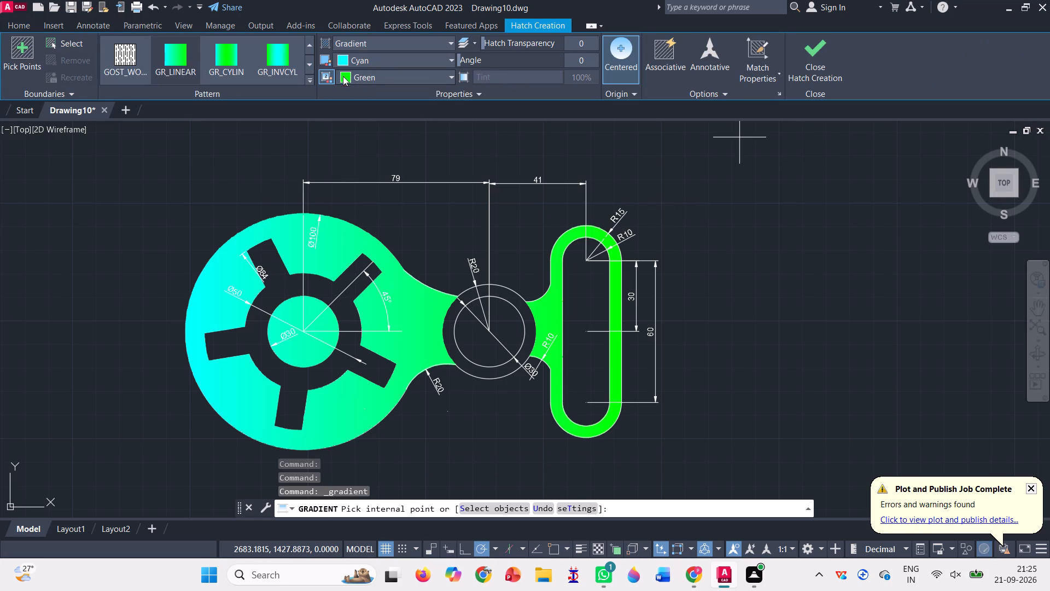
left_click(446, 78)
left_click(411, 181)
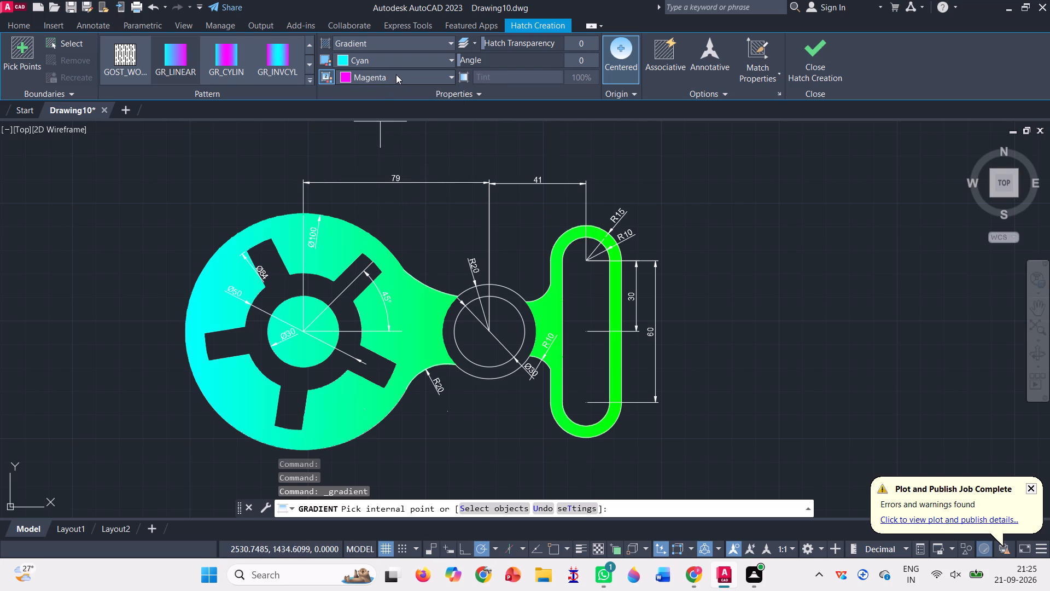
left_click(306, 81)
left_click(372, 59)
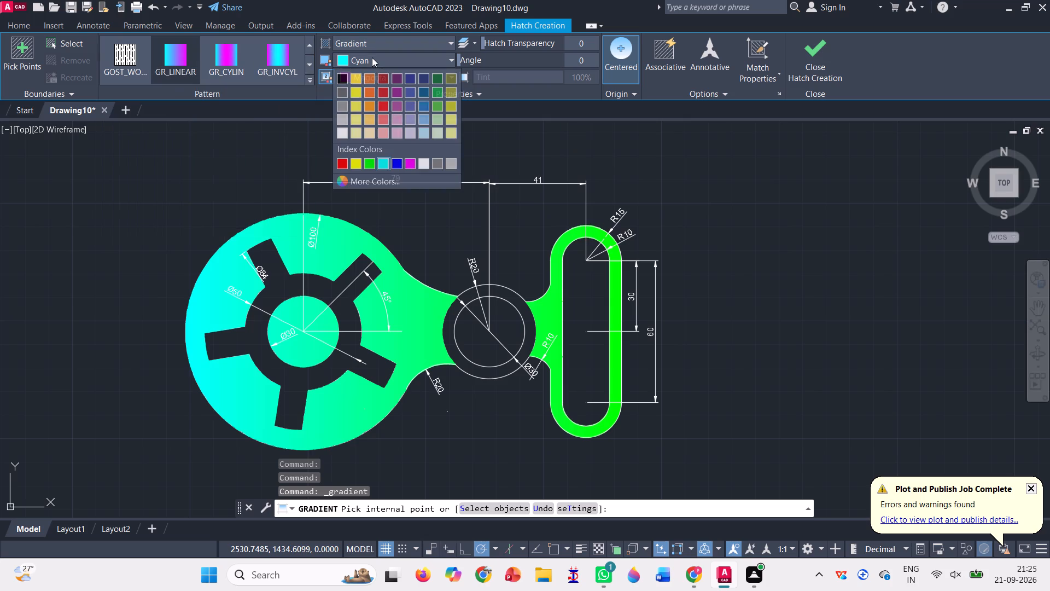
left_click(341, 135)
left_click(310, 80)
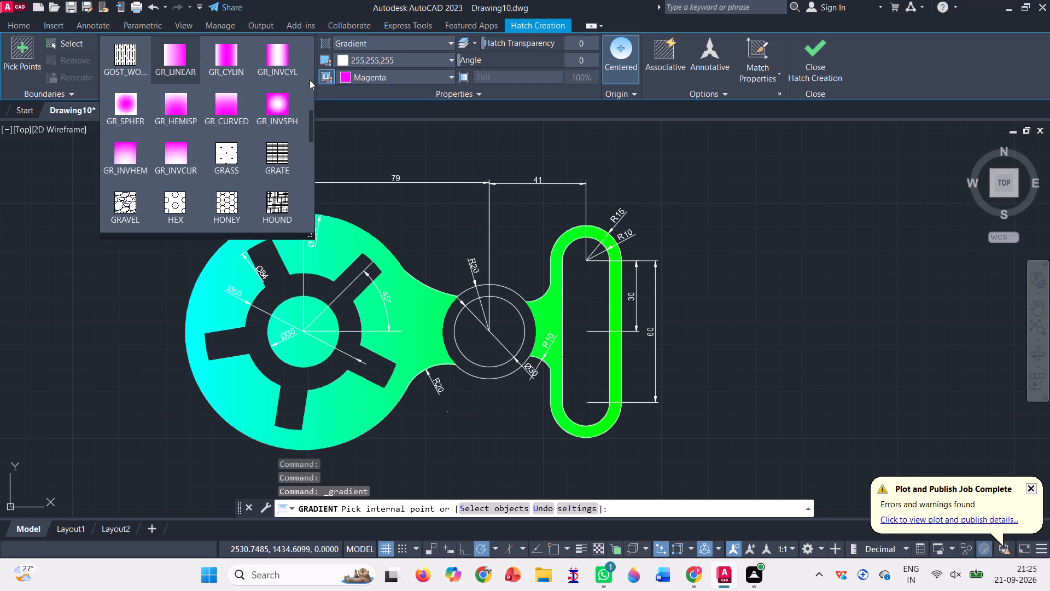
left_click(277, 97)
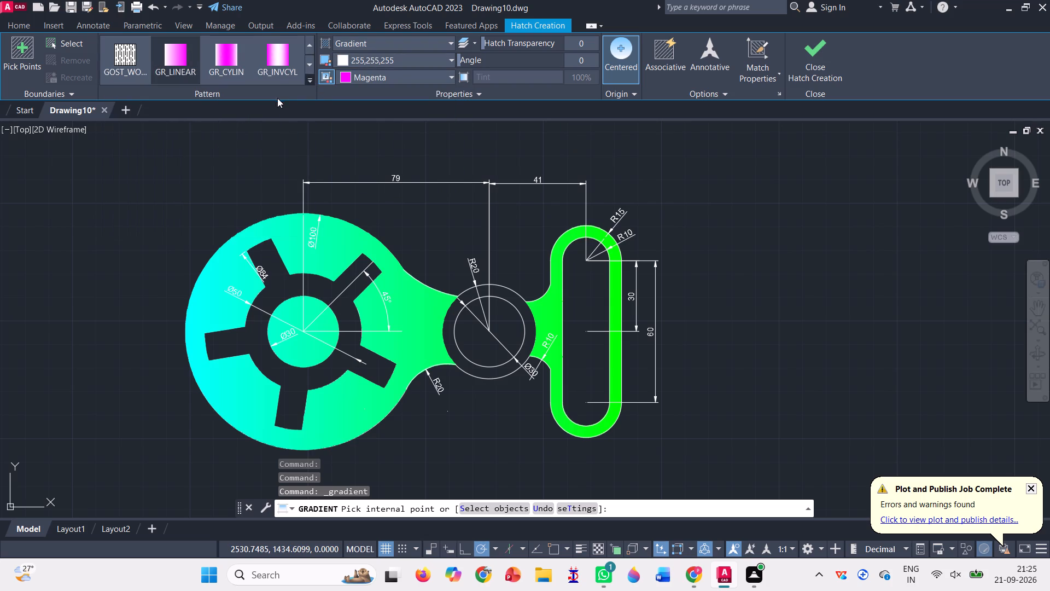
left_click(294, 309)
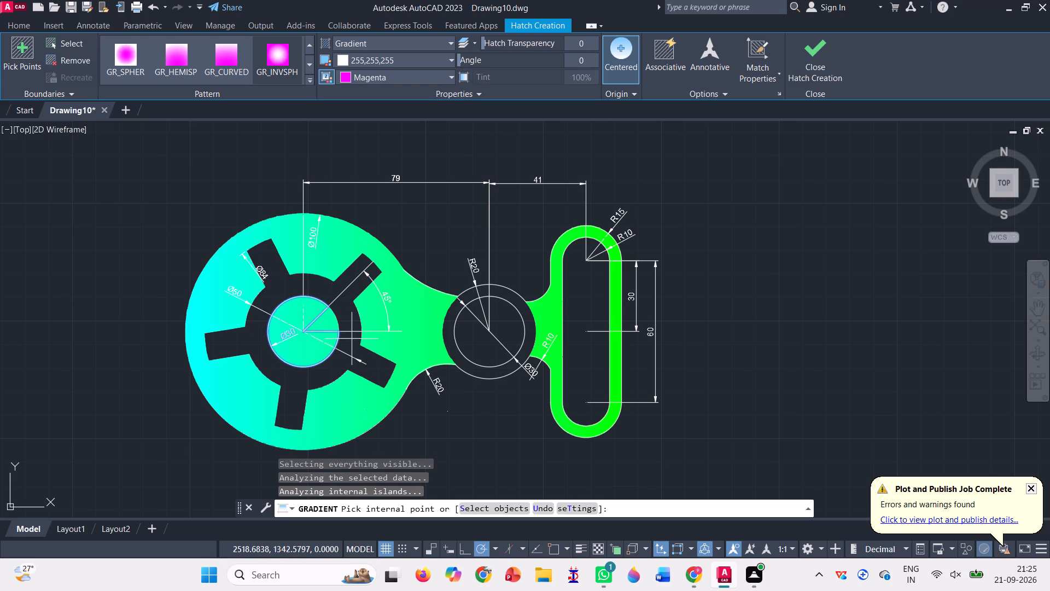
left_click(477, 328)
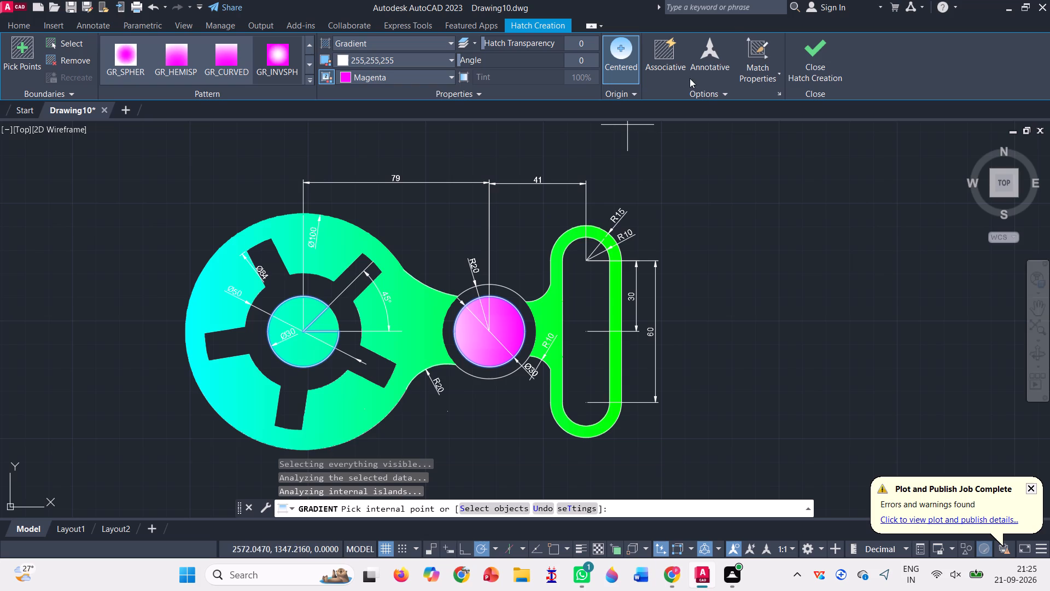
left_click(821, 73)
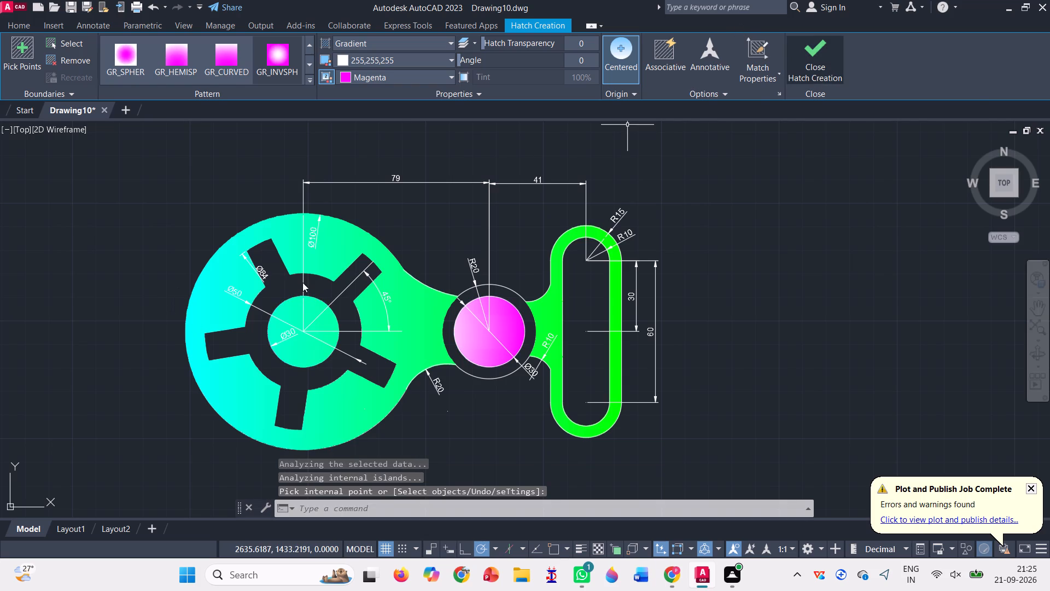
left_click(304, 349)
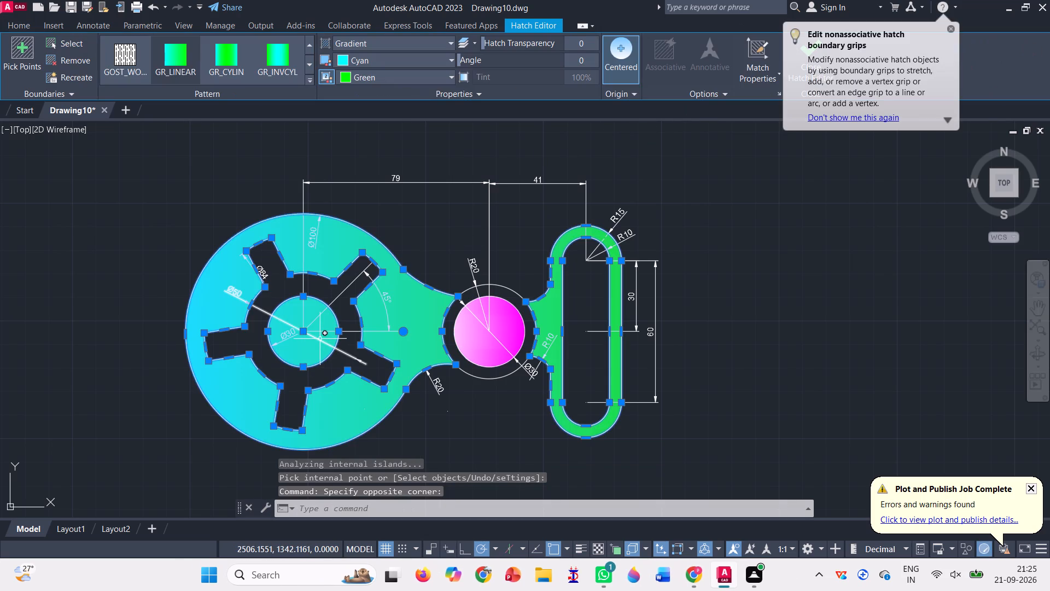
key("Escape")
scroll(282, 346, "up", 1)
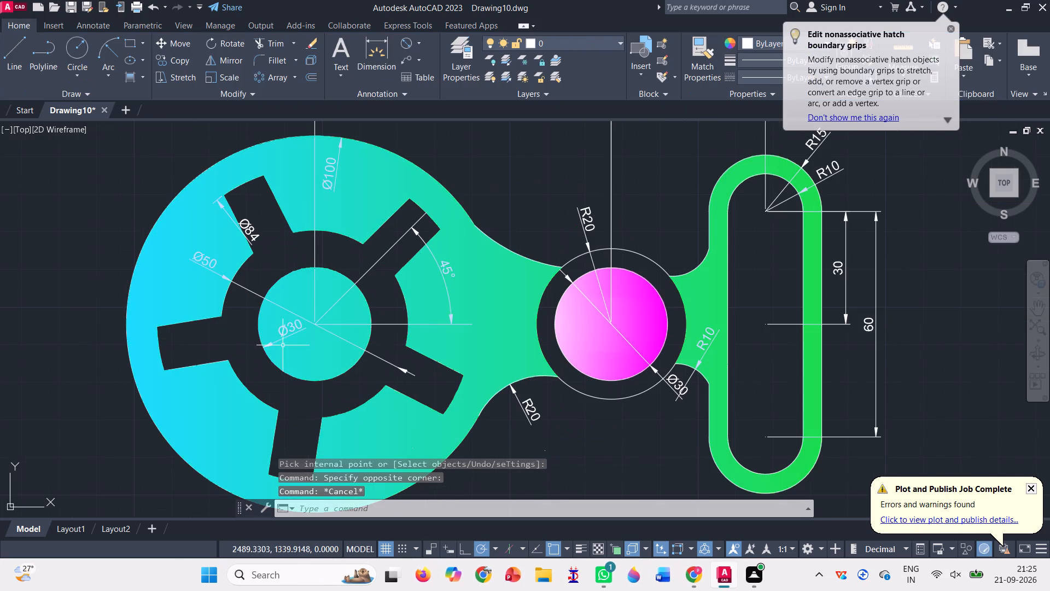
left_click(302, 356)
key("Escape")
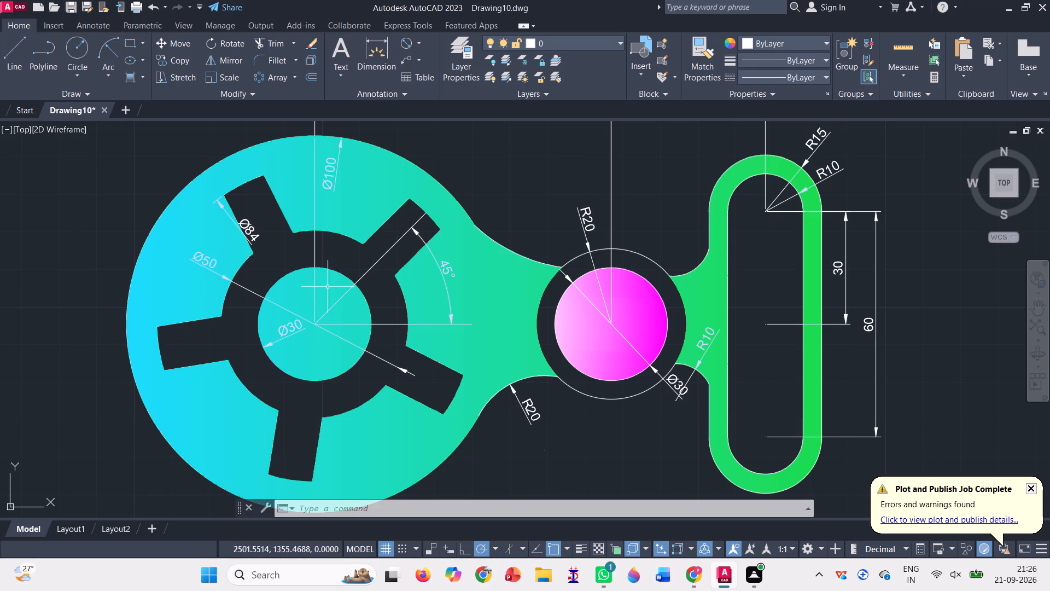
Apply a white-and-Magenta GR_INVSPH gradient fill to the small circle at the centre of the slotted profile.
left_click(130, 78)
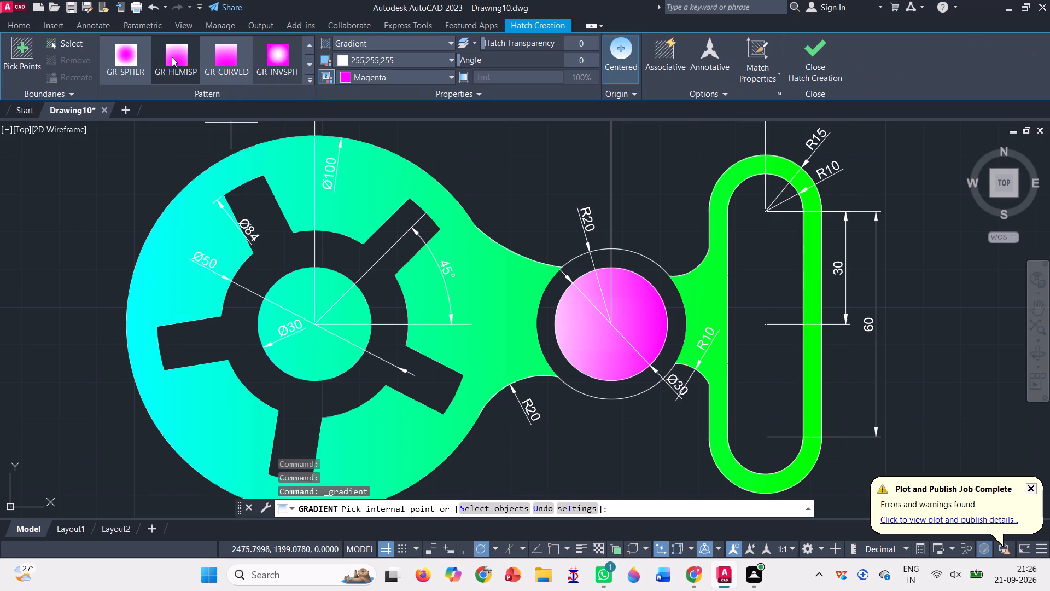
left_click(284, 44)
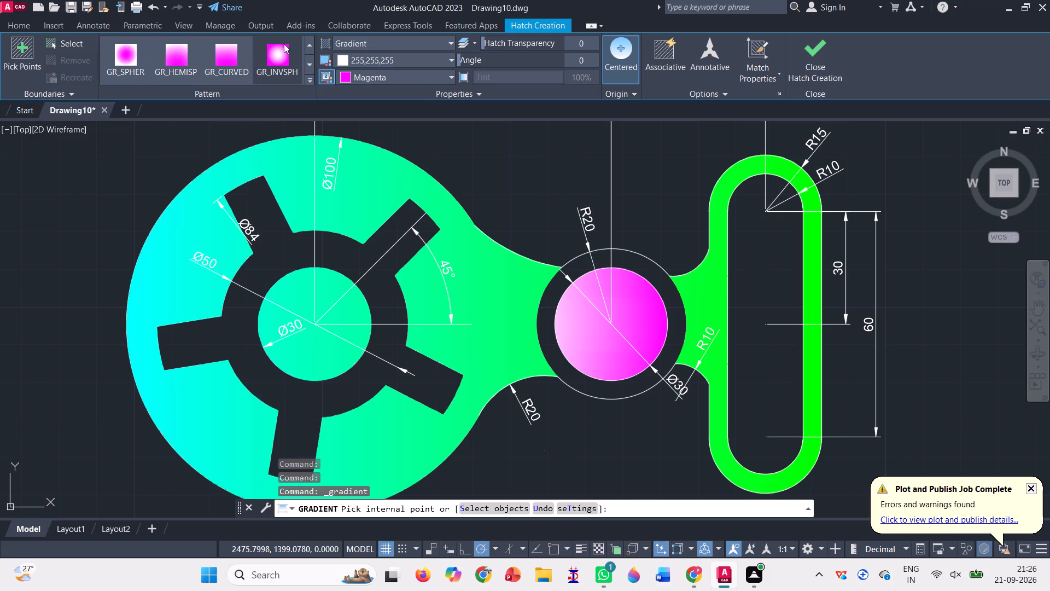
left_click(283, 57)
left_click(318, 325)
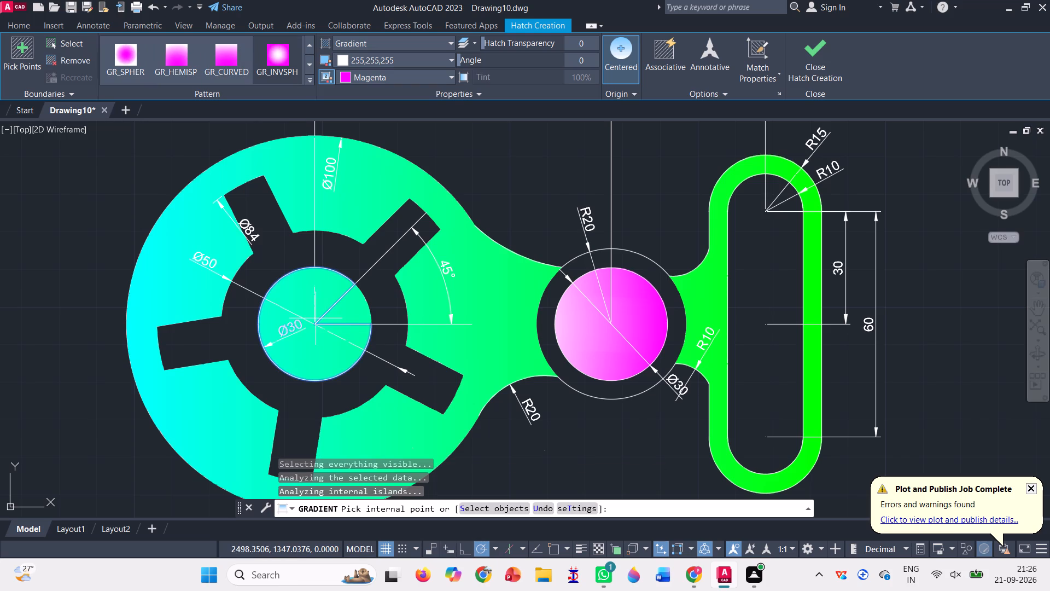
left_click(311, 299)
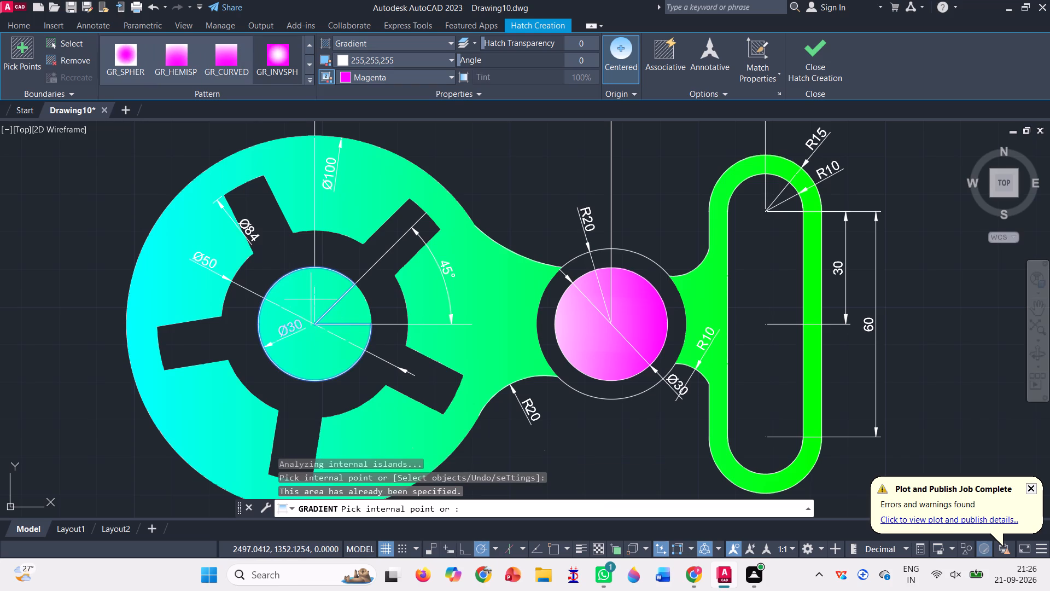
left_click(824, 50)
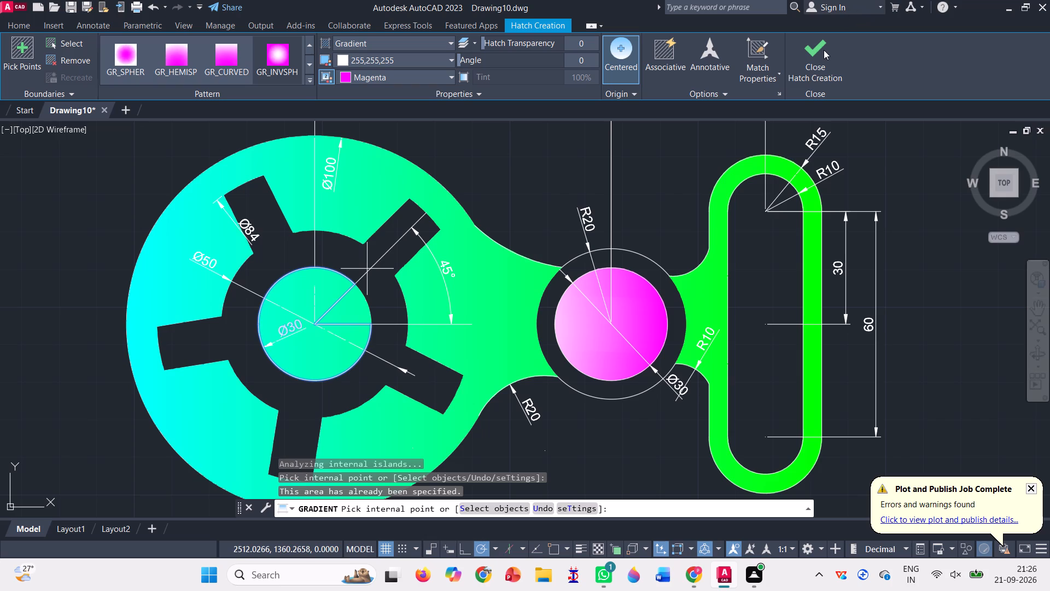
left_click(809, 53)
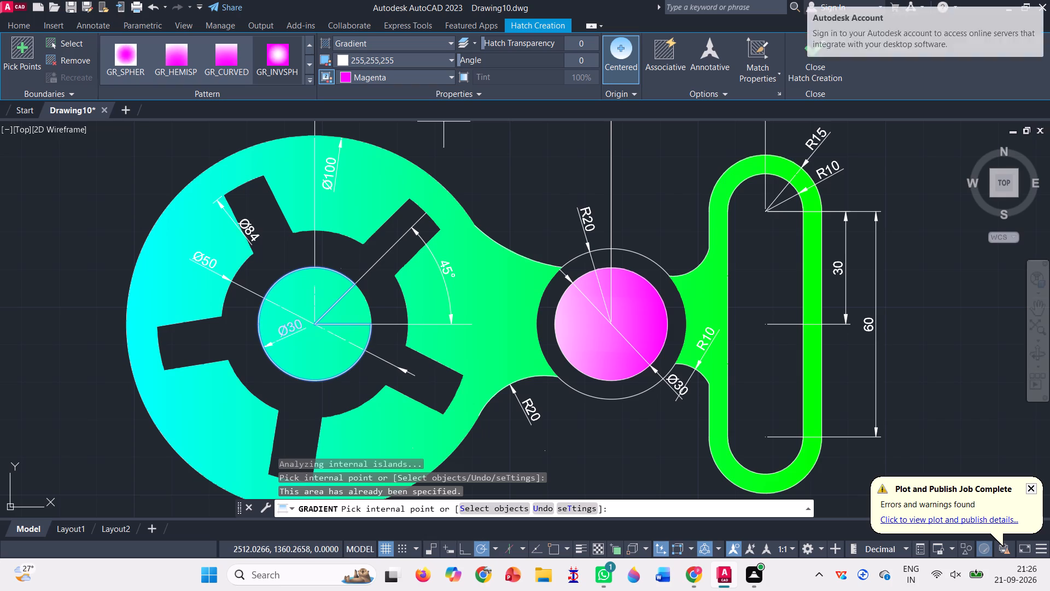
left_click(820, 67)
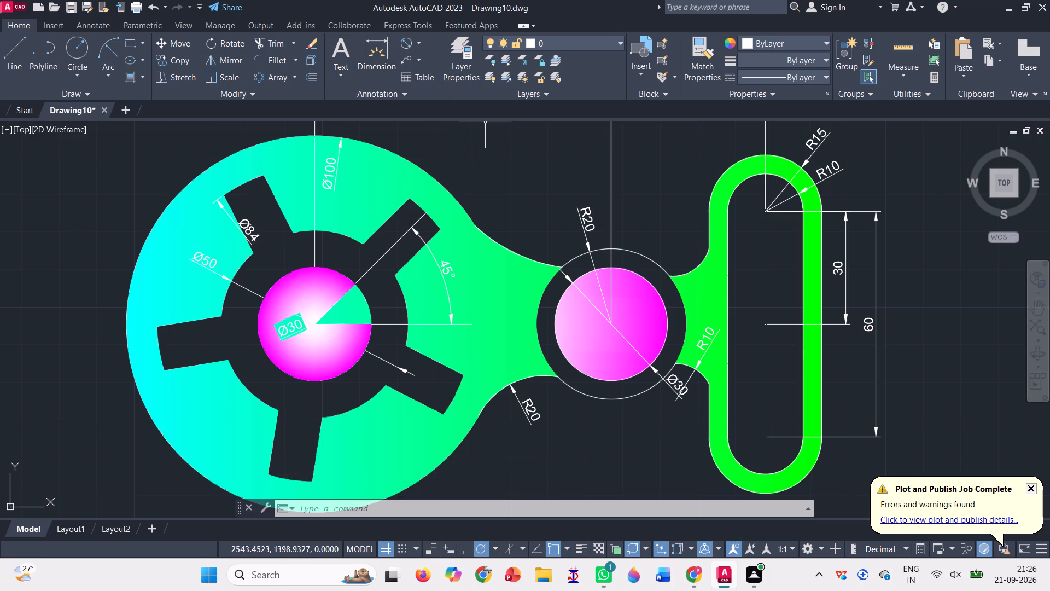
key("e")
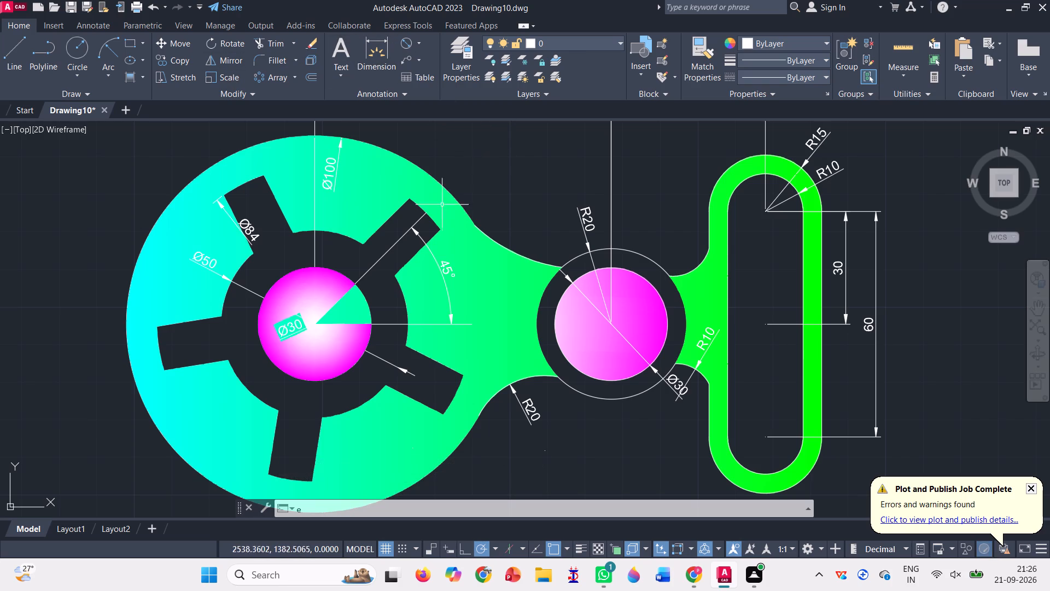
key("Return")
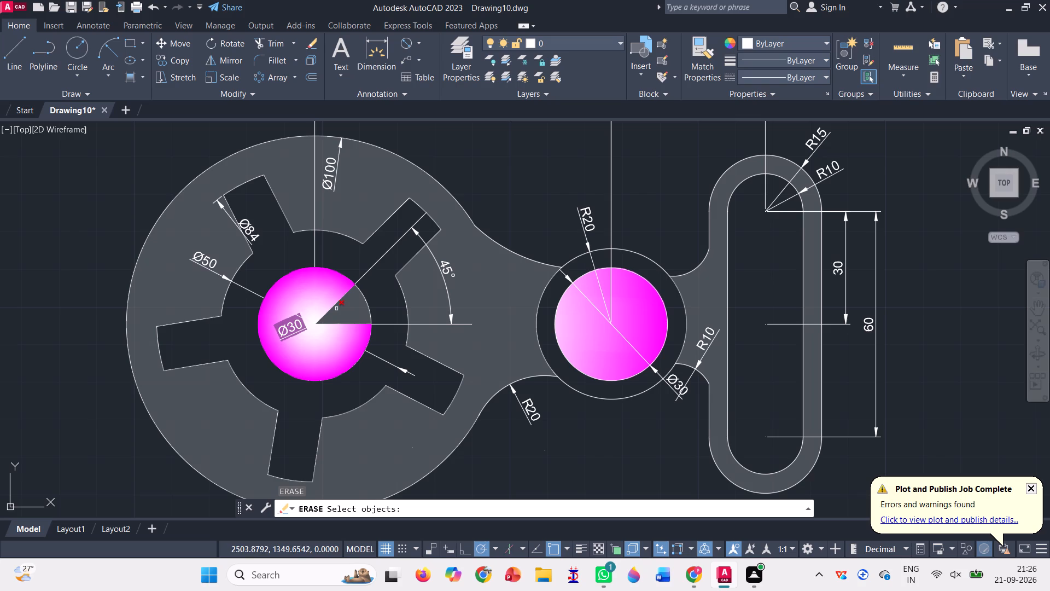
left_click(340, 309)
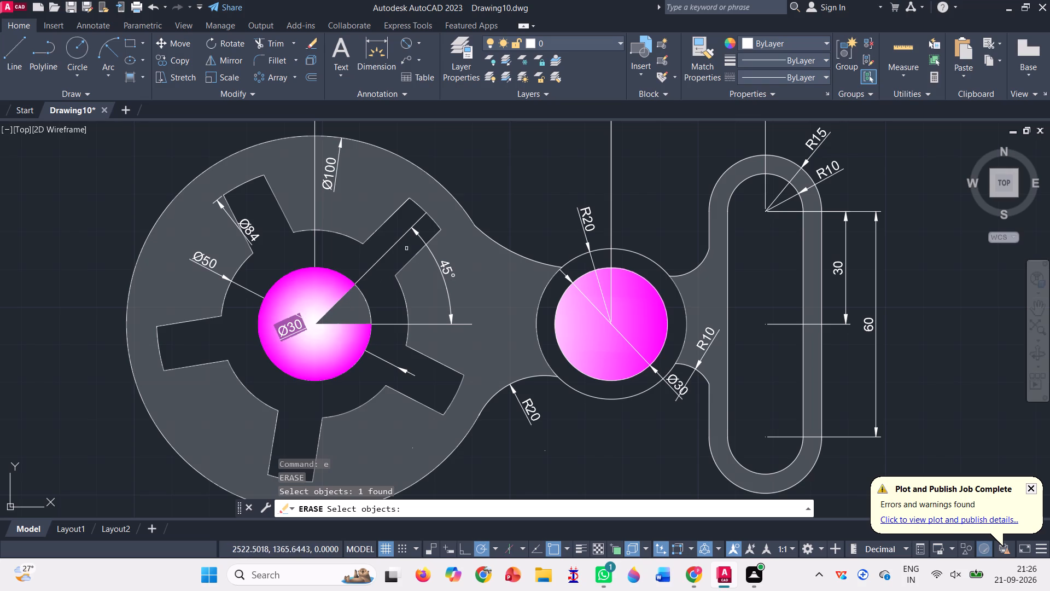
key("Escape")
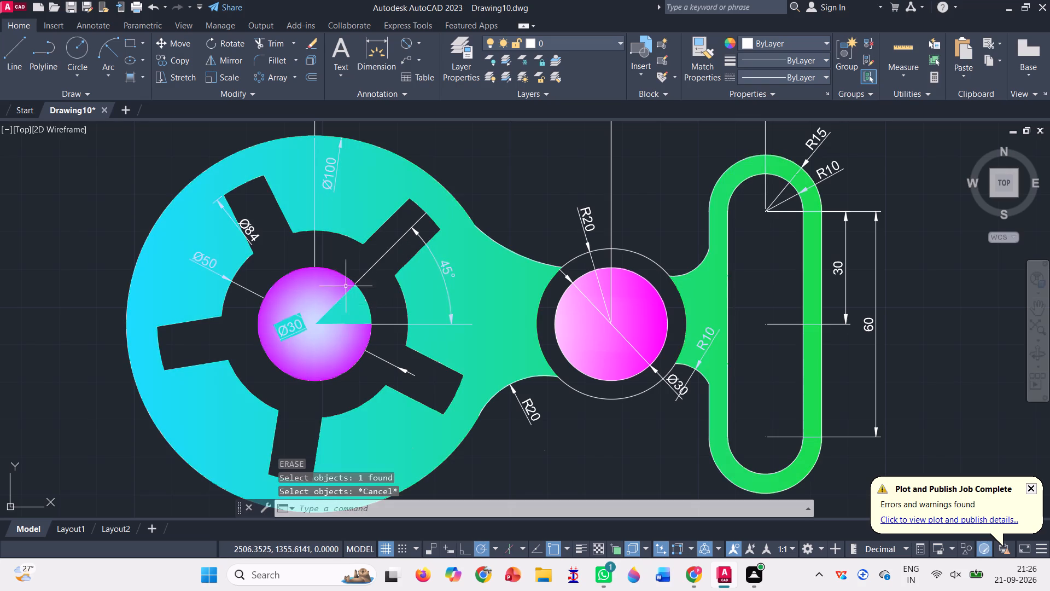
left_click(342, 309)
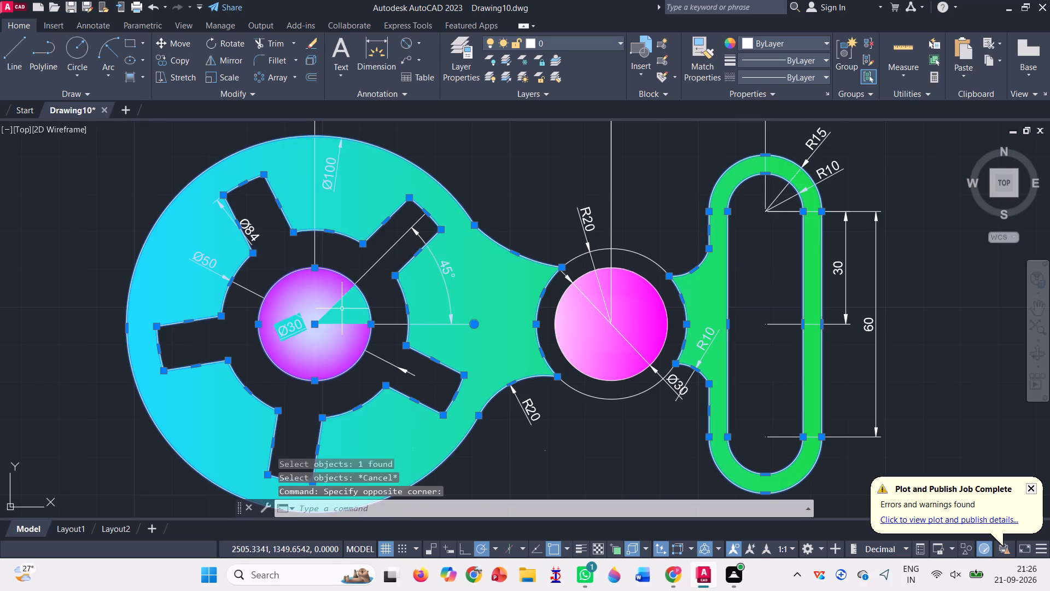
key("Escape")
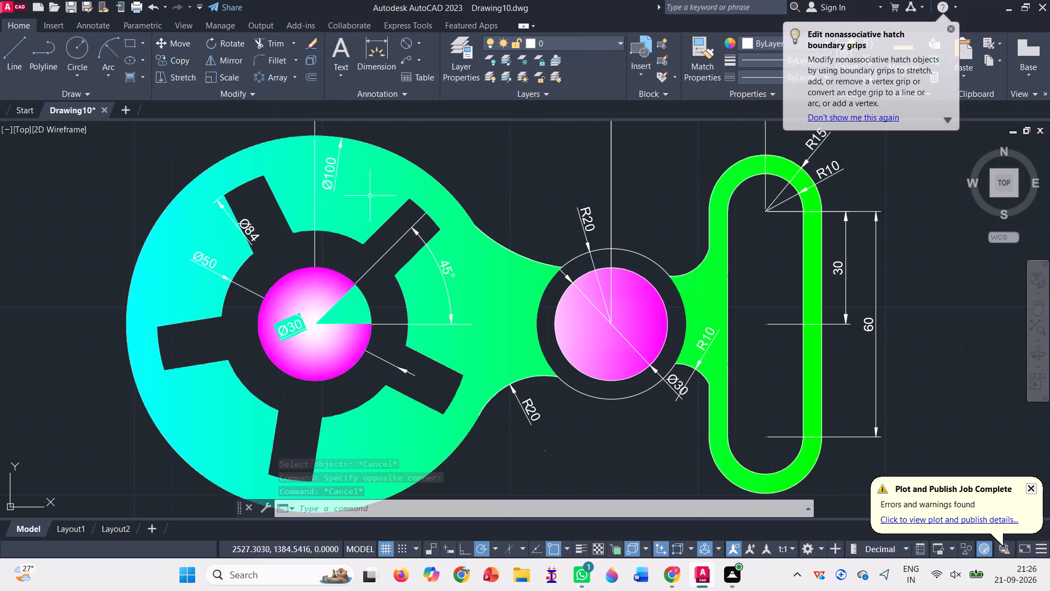
Erase the gradient fills from the plate body, the slotted profile's small centre circle and the inner middle circle.
scroll(299, 340, "up", 2)
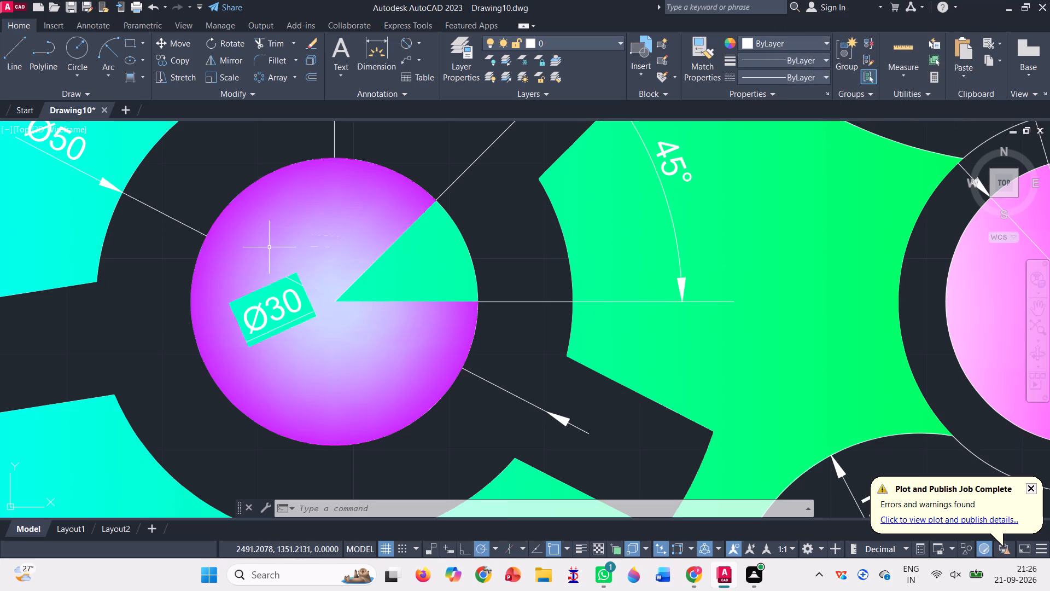
key("e")
key("r")
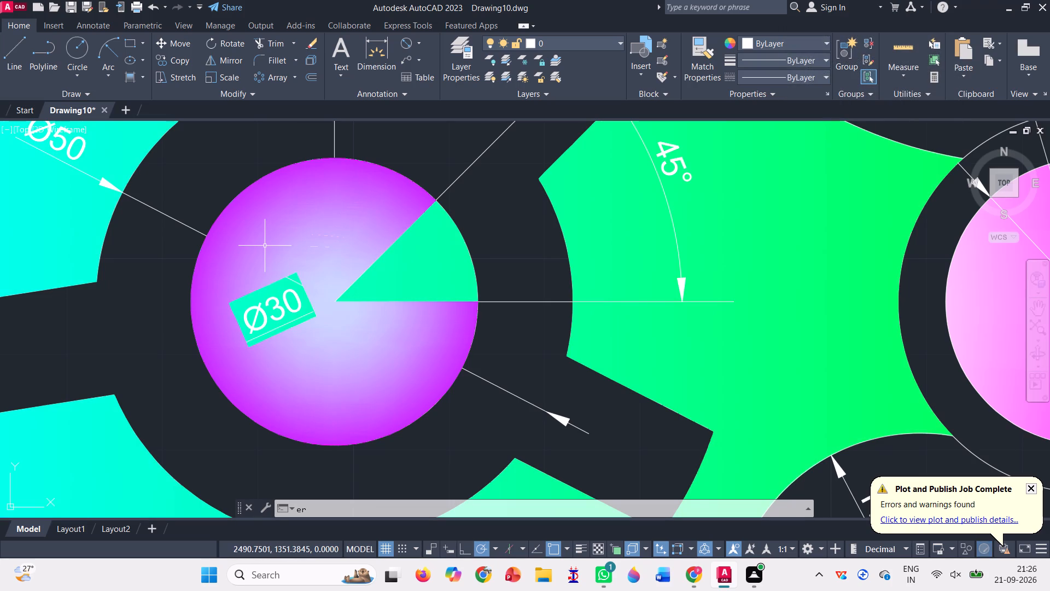
type("aser")
key("Return")
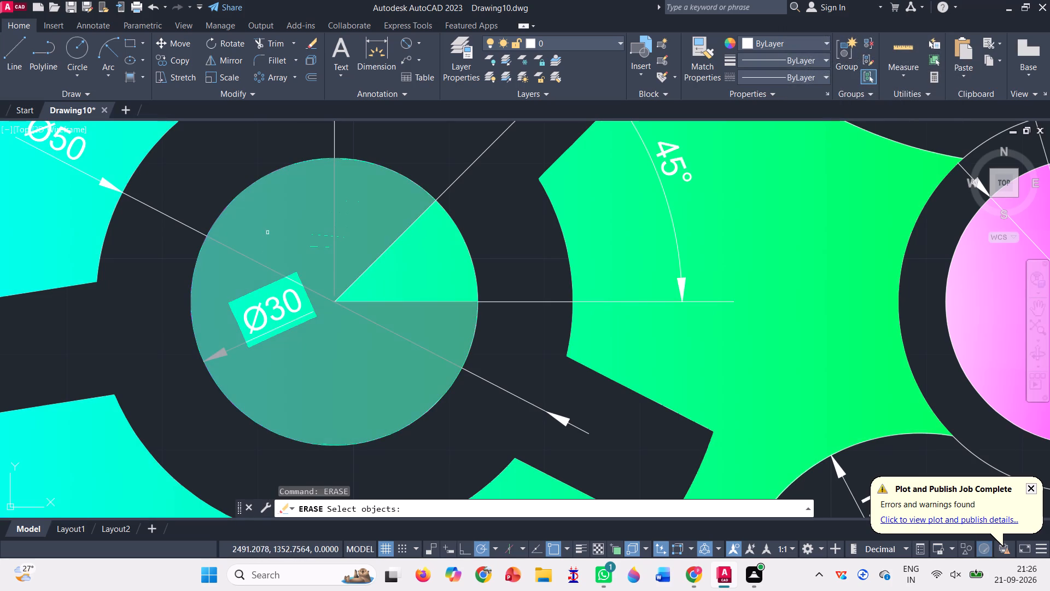
left_click(311, 235)
double_click(366, 234)
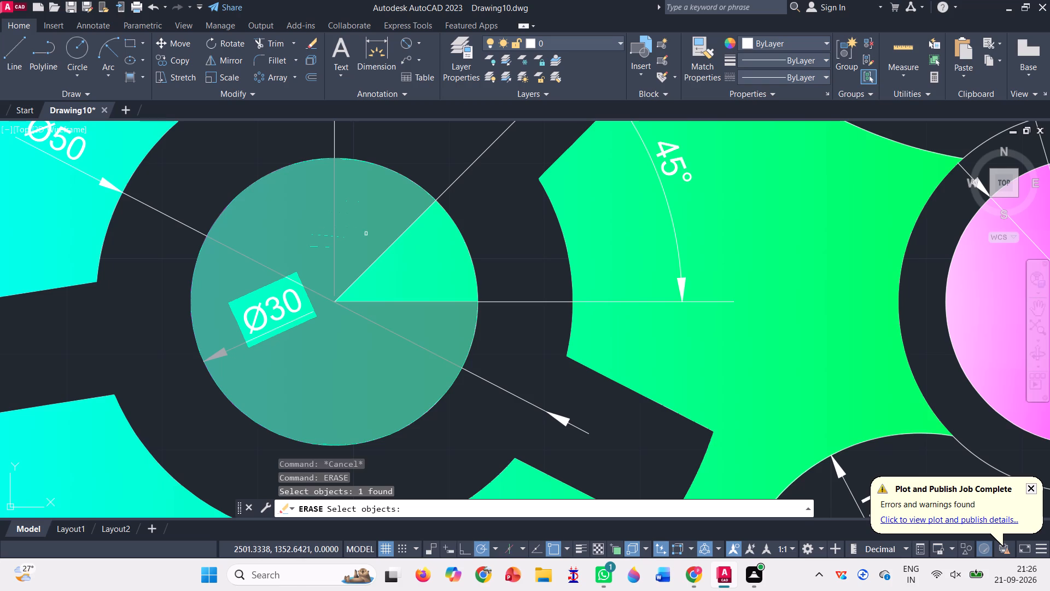
left_click(394, 272)
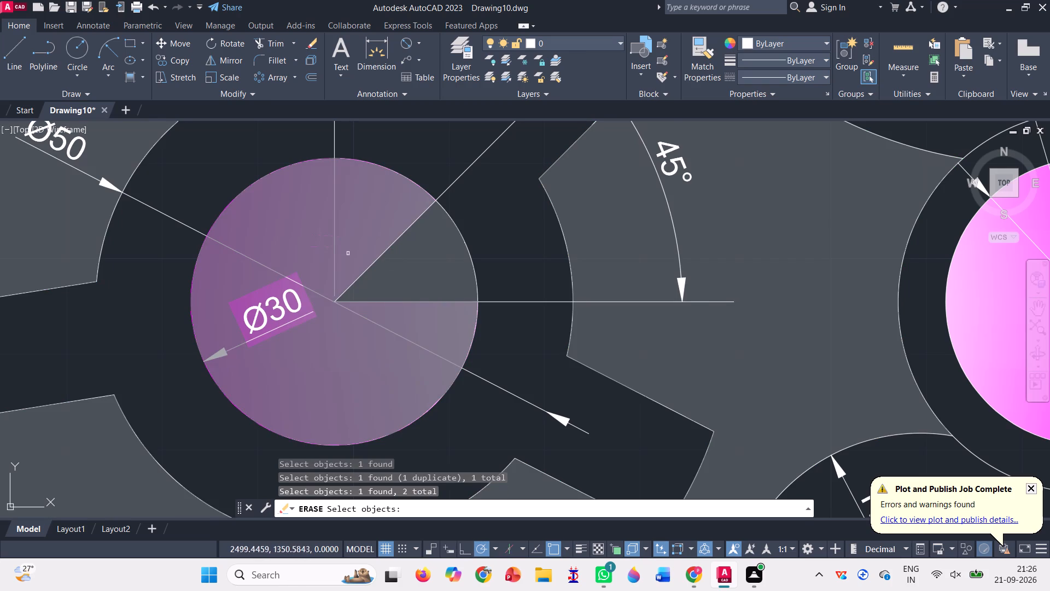
scroll(348, 252, "up", 1)
scroll(350, 253, "down", 5)
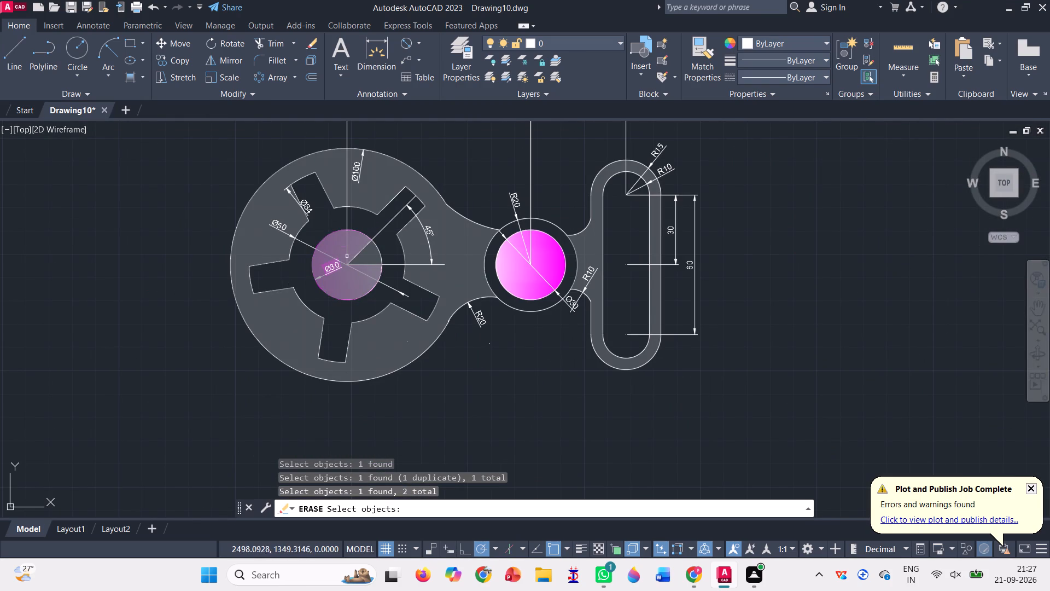
double_click(350, 245)
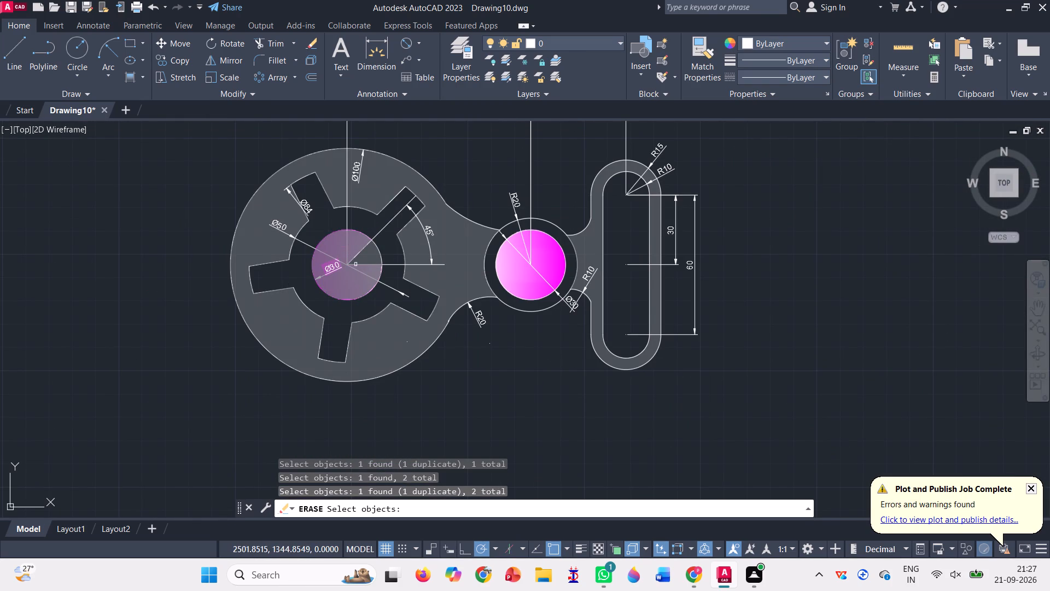
key("Return")
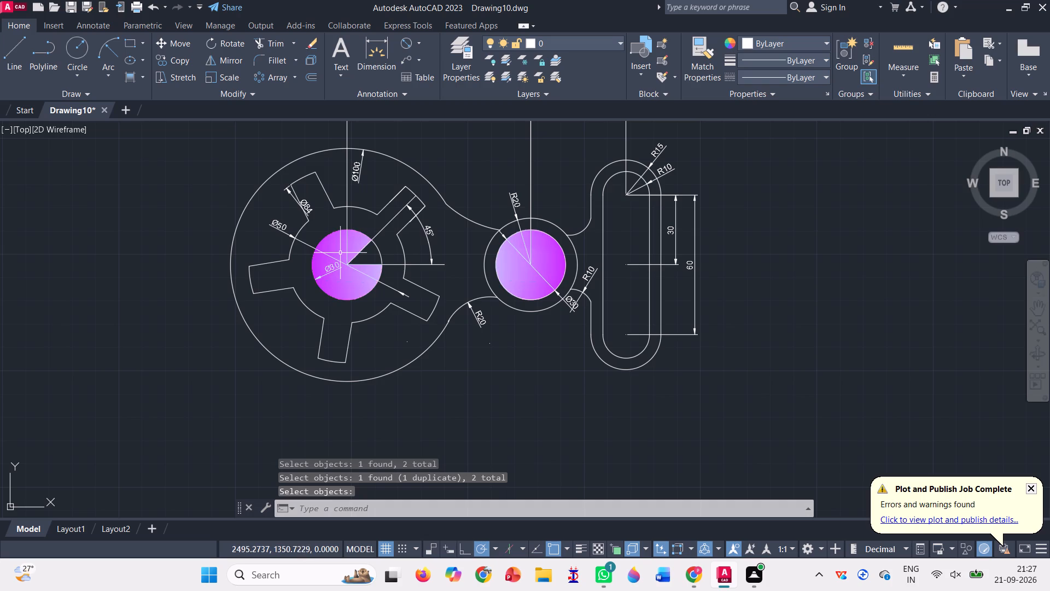
left_click(340, 249)
key("Return")
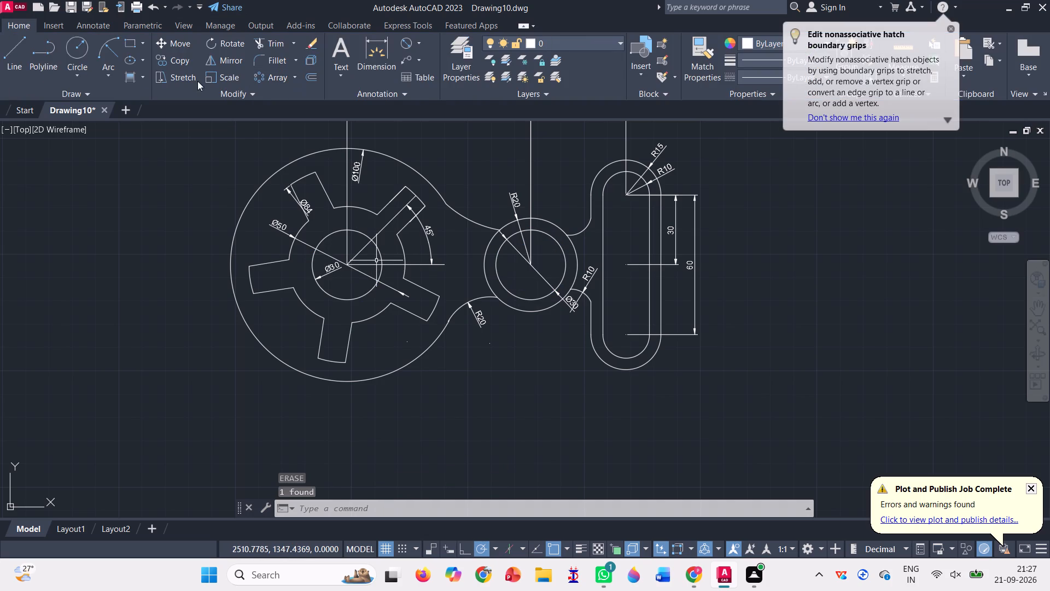
Apply a GR_INVSPH gradient in white (255,255,255) and Magenta to the slotted profile's whole centre circle and the inner middle circle.
left_click(130, 73)
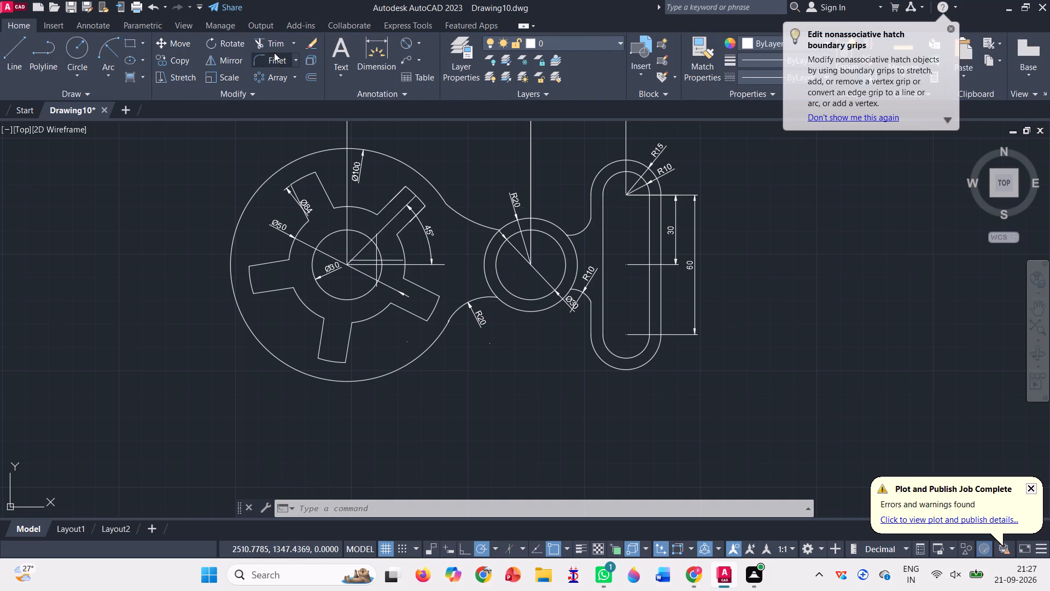
left_click(277, 57)
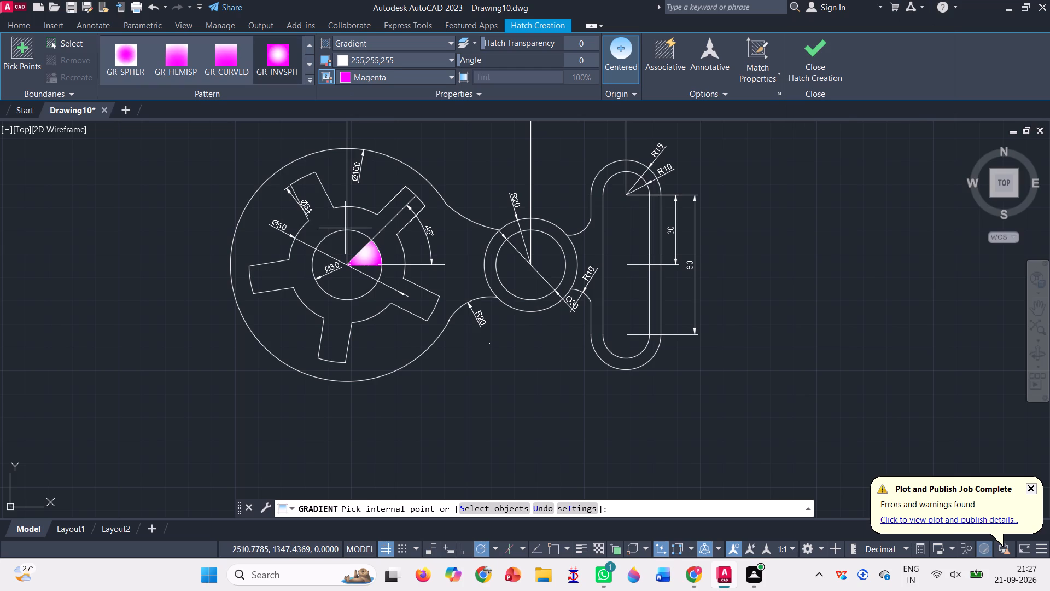
left_click(366, 258)
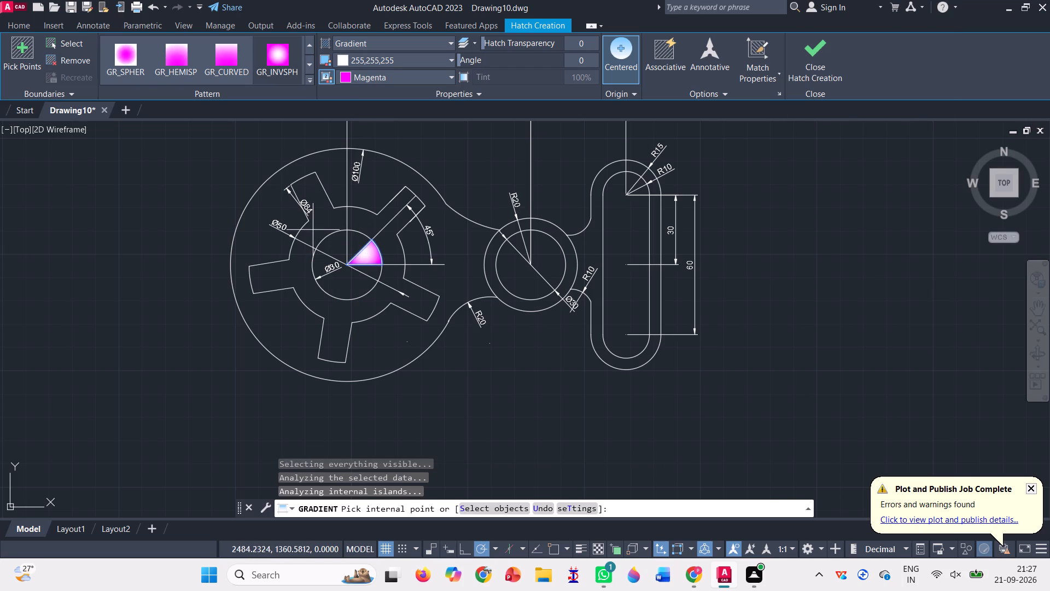
left_click(335, 248)
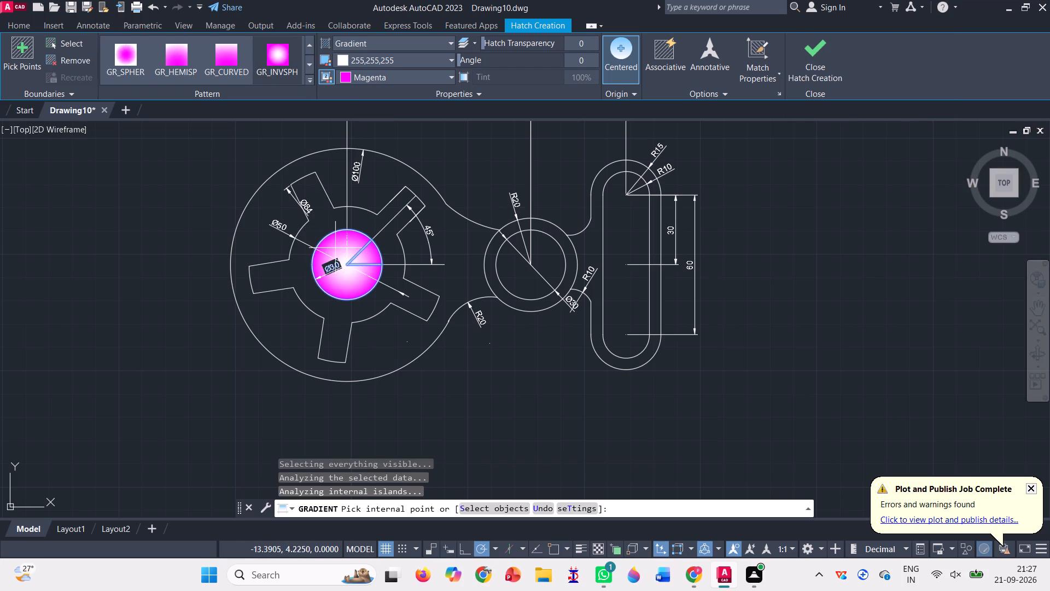
left_click(524, 283)
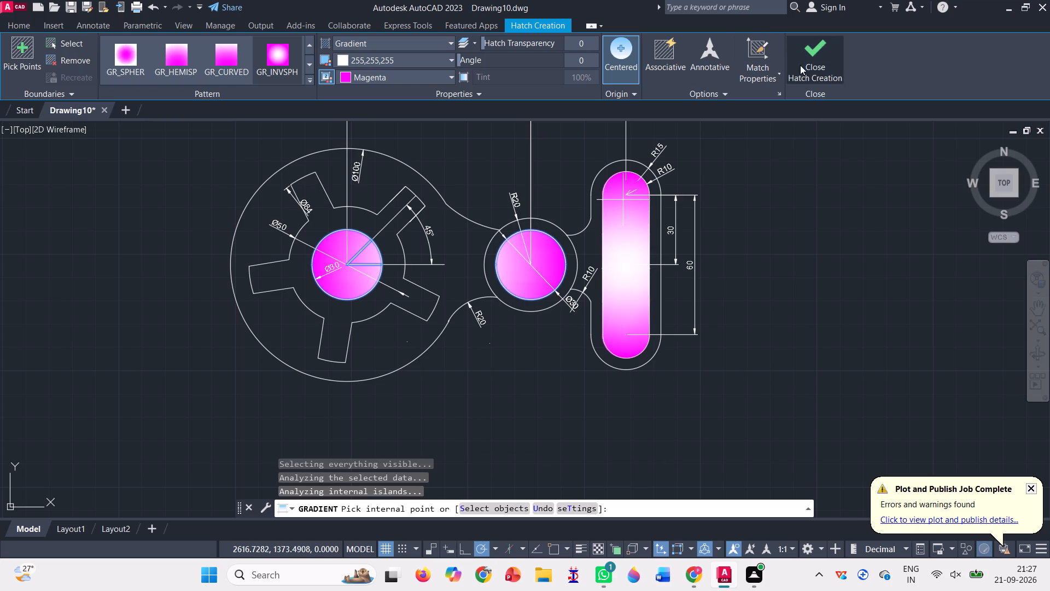
left_click(812, 67)
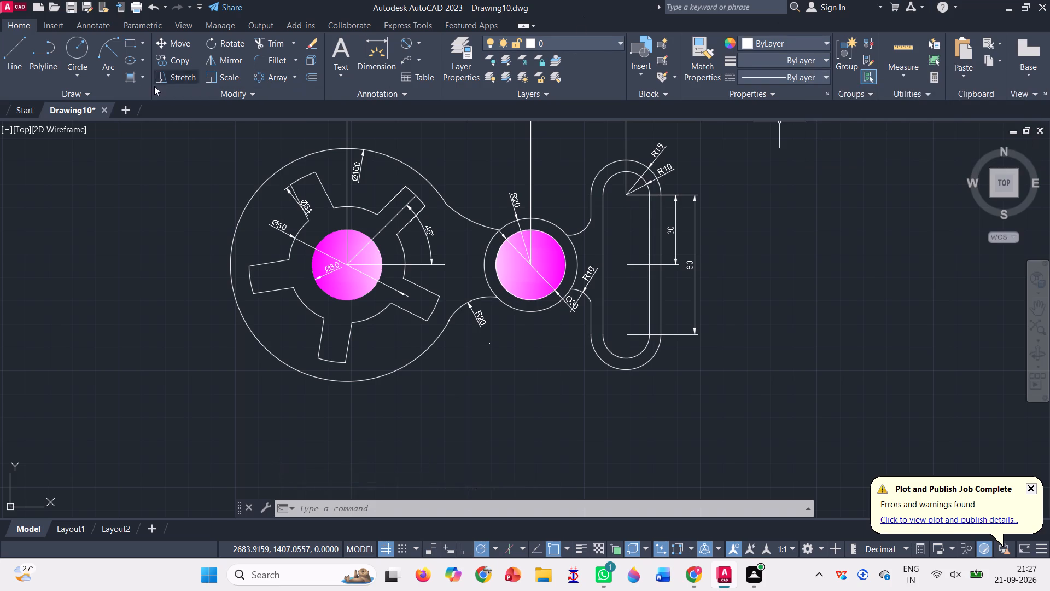
Fill the plate body around the radial slots and the connected vertical slot rim with a Cyan-to-Green GR_LINEAR gradient.
left_click(127, 80)
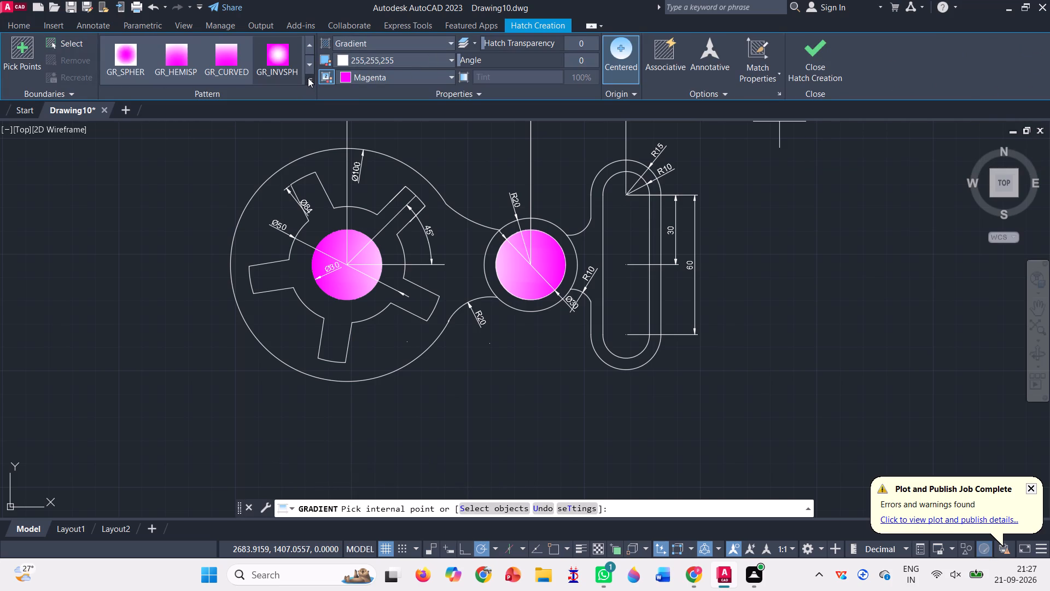
left_click(308, 78)
scroll(239, 95, "up", 2)
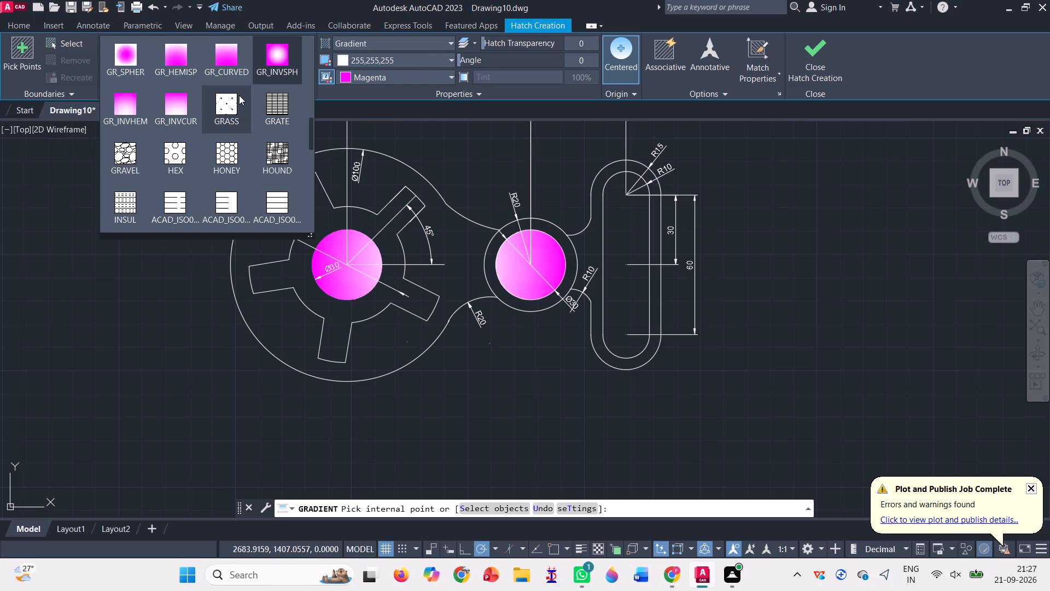
scroll(239, 95, "up", 3)
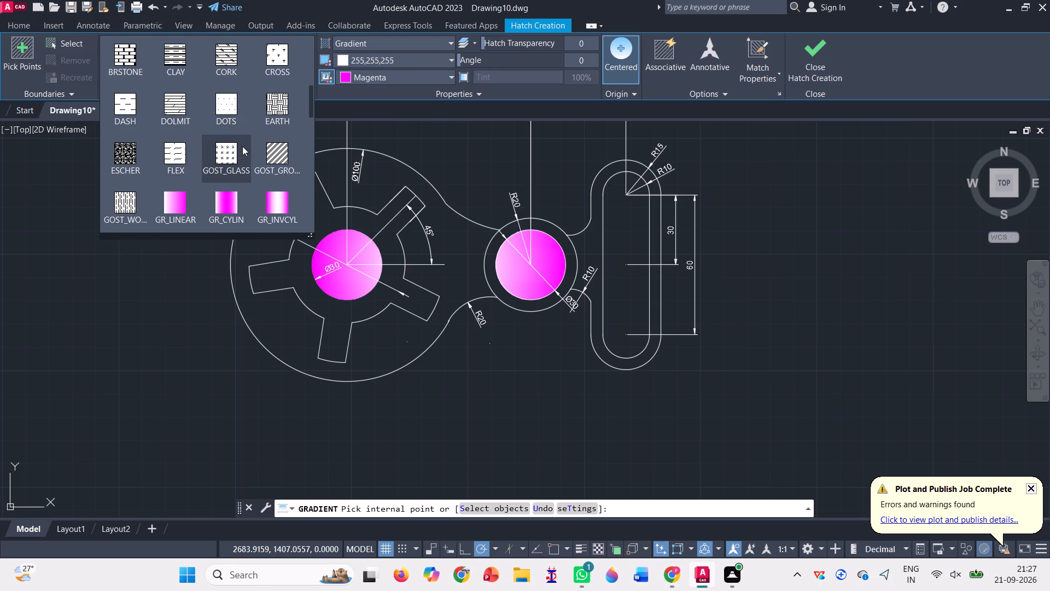
scroll(242, 146, "down", 1)
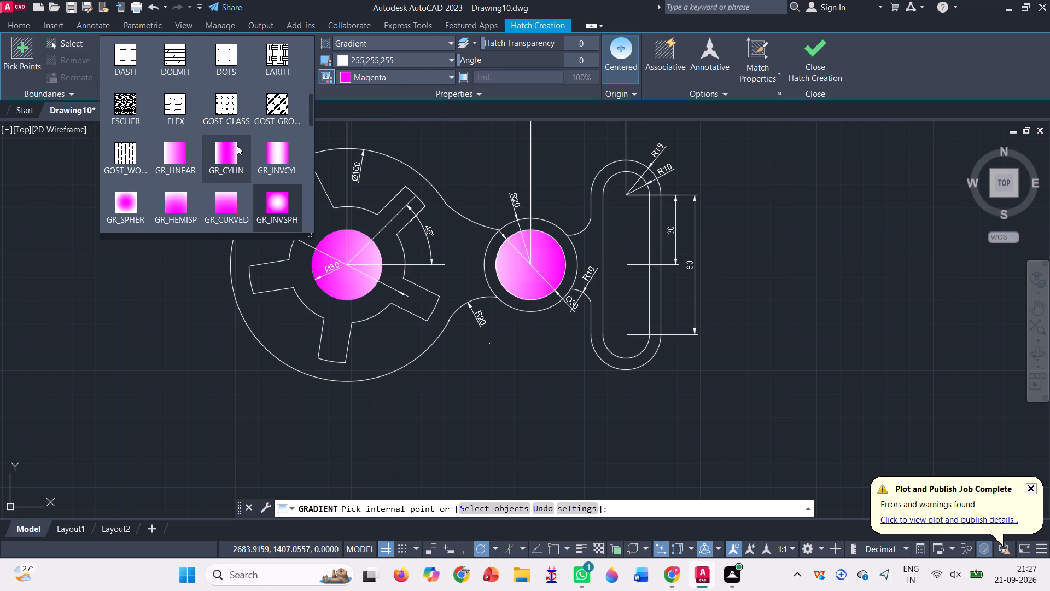
left_click(184, 148)
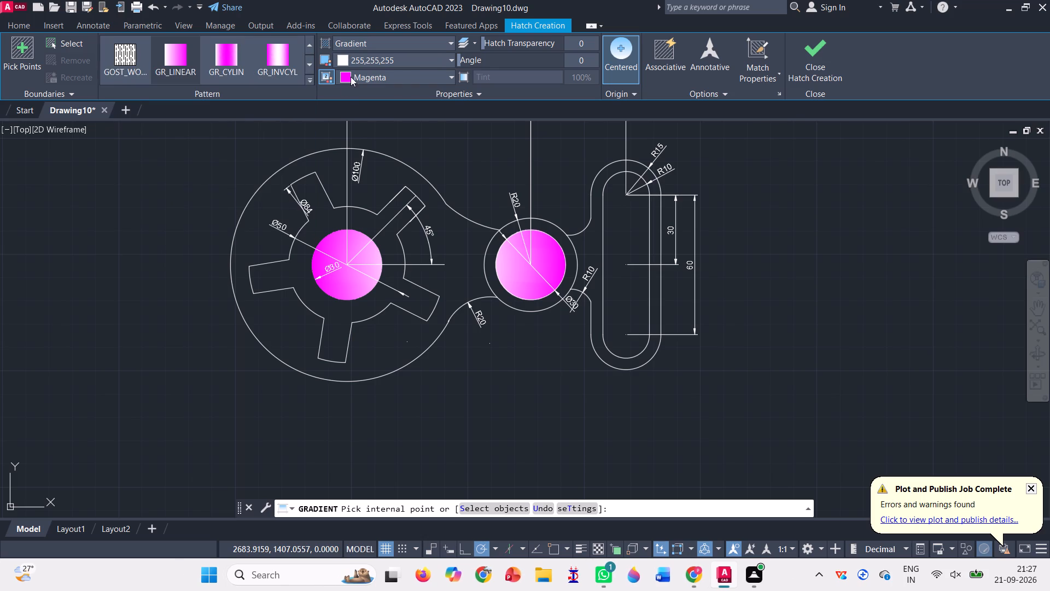
left_click(402, 71)
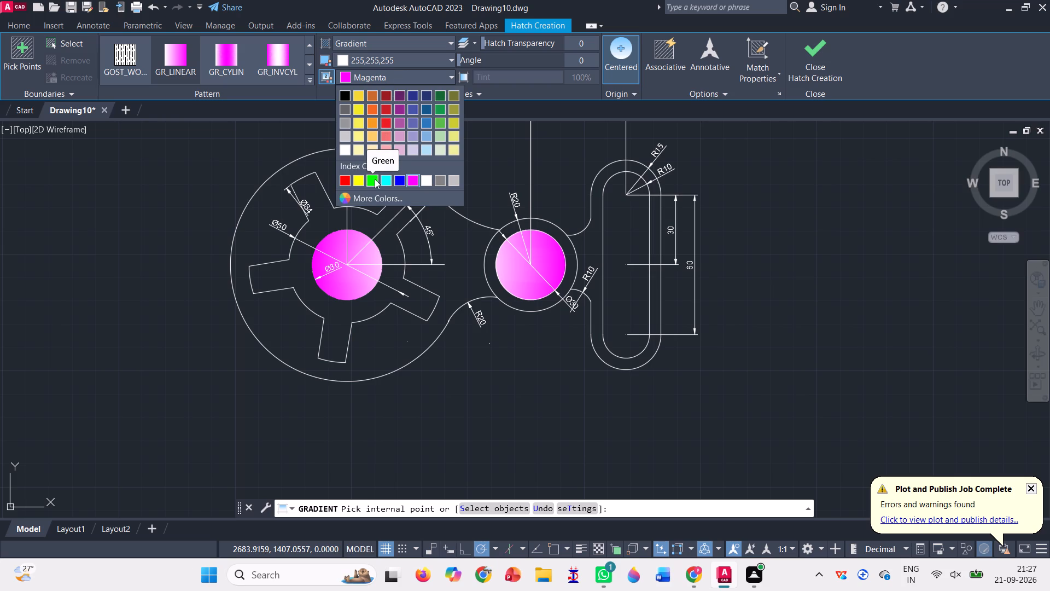
left_click(375, 179)
left_click(378, 60)
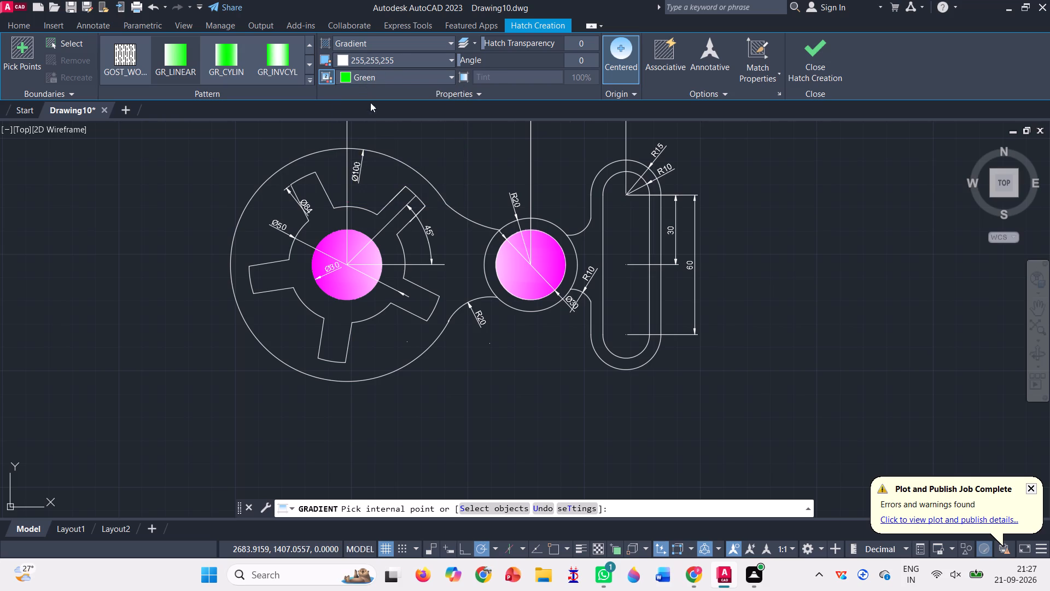
left_click(383, 161)
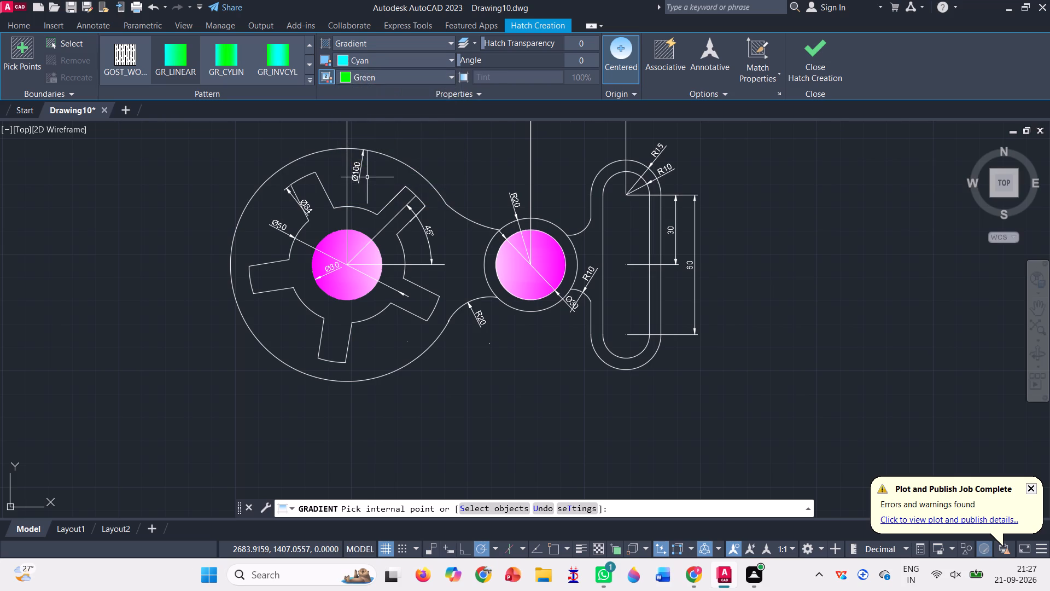
left_click(378, 183)
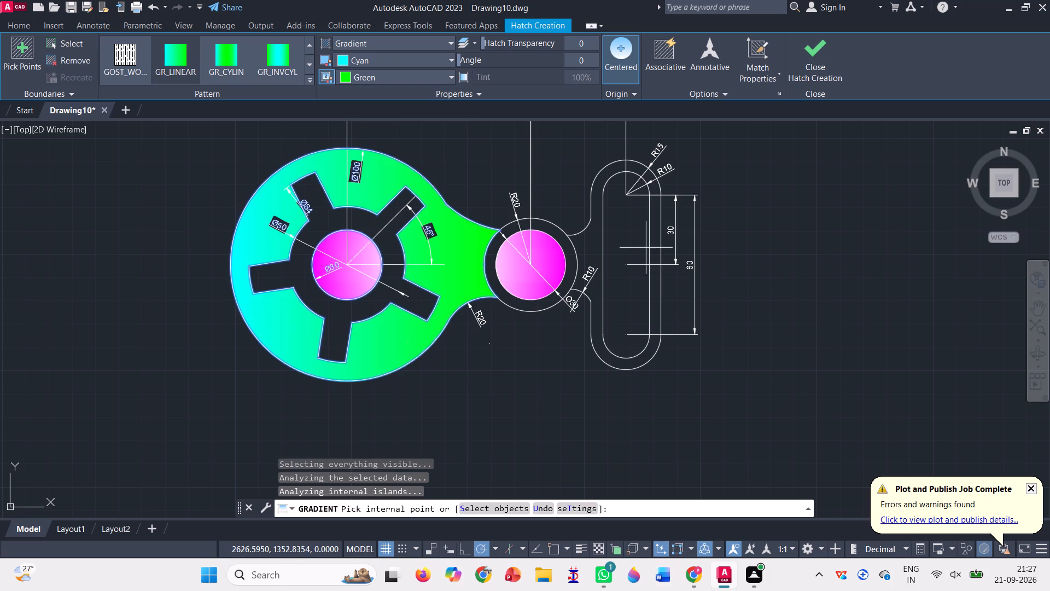
left_click(593, 245)
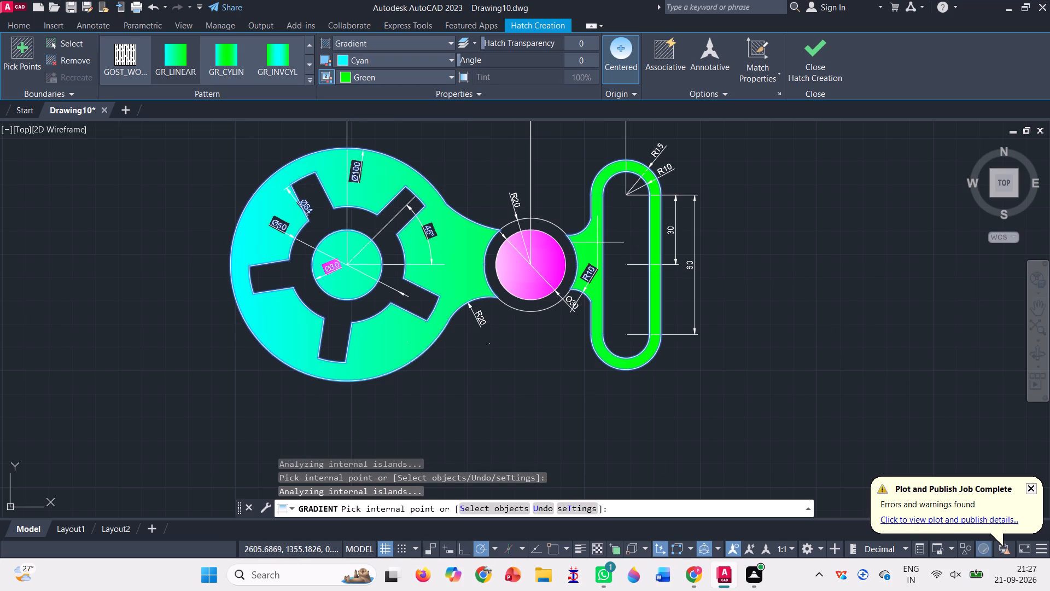
left_click(807, 69)
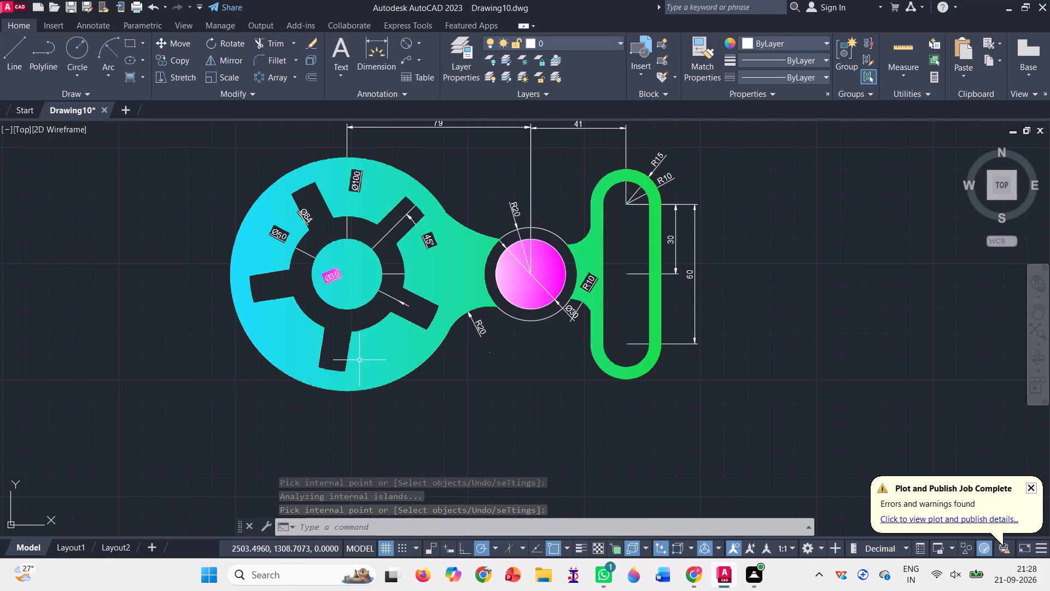
Erase the Cyan-to-Green gradient fill from the plate body and vertical slot rim.
type("err")
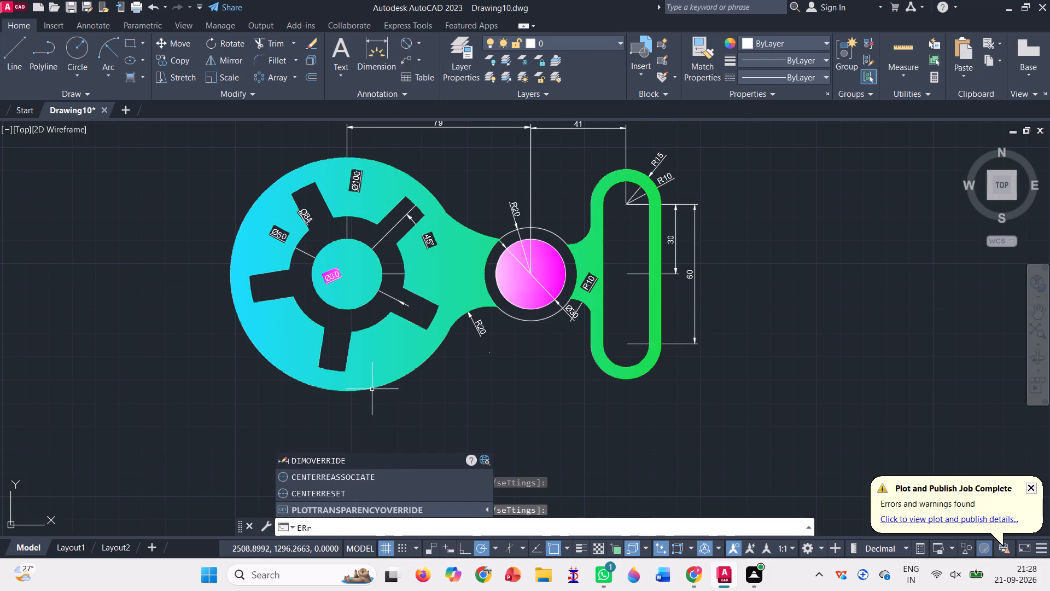
key("BackSpace")
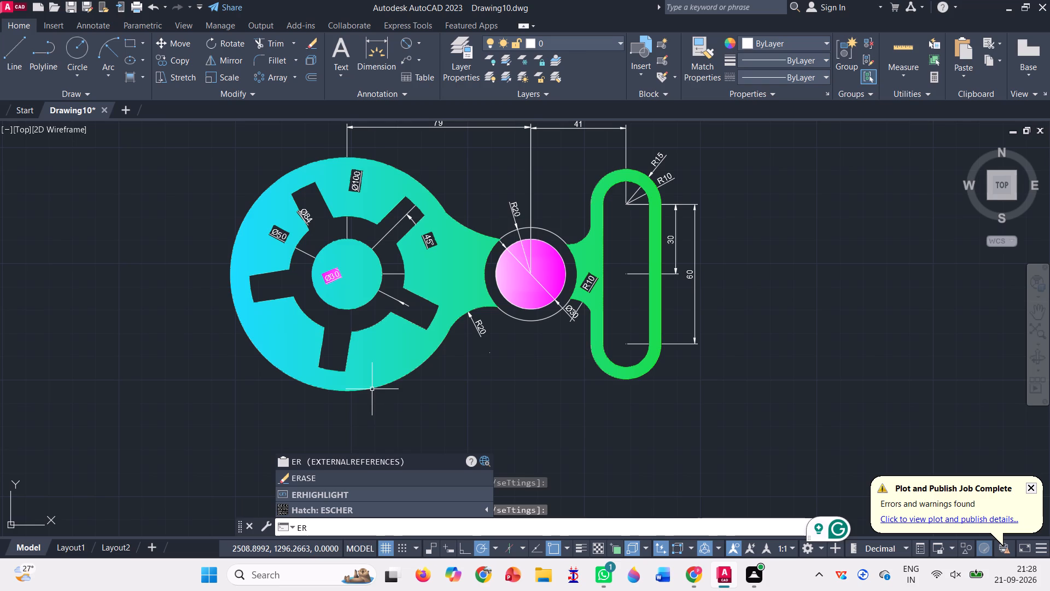
left_click(300, 480)
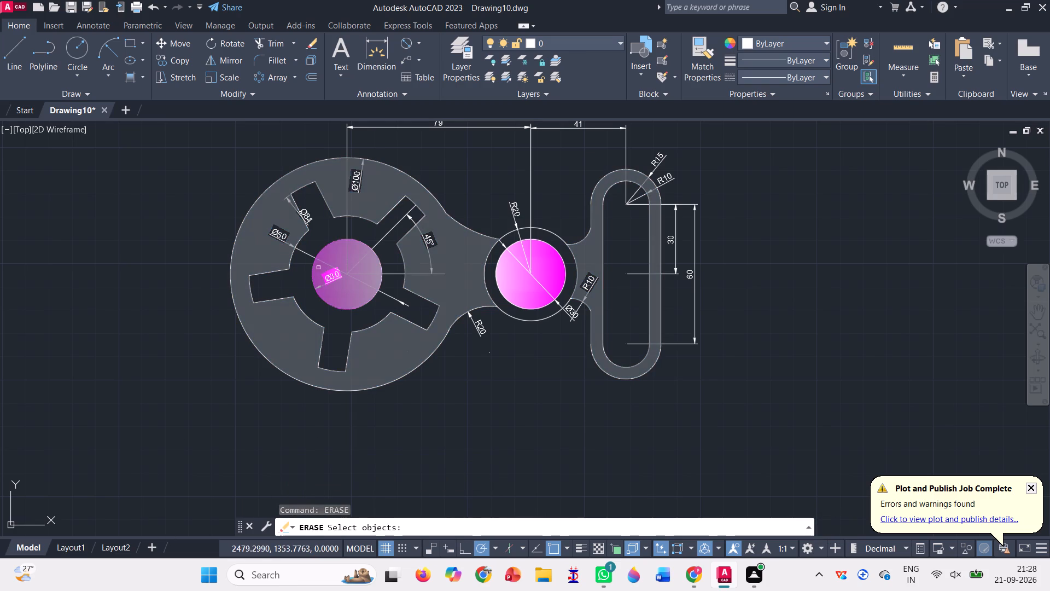
left_click(348, 300)
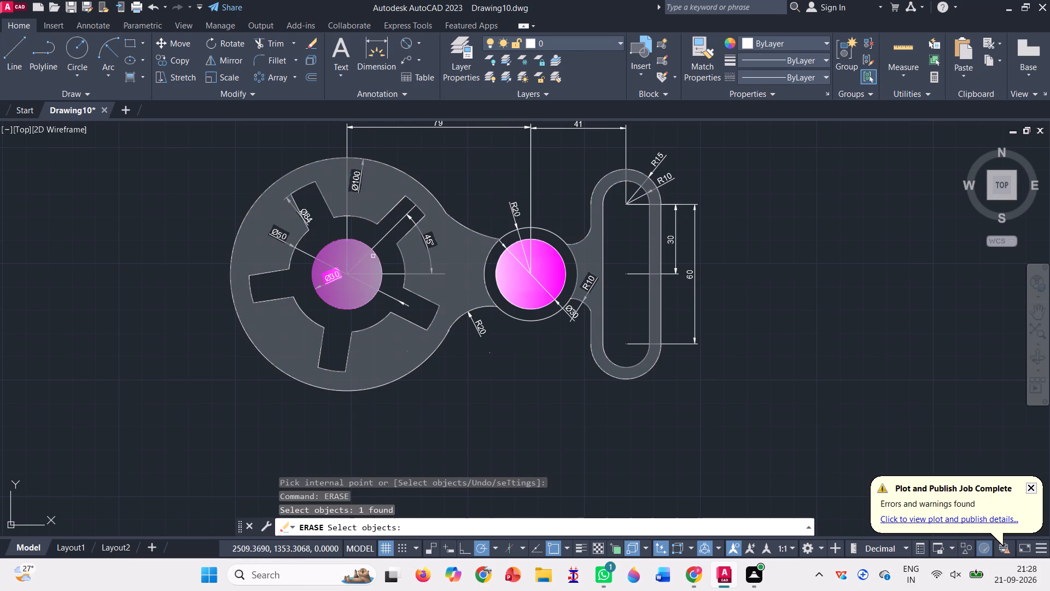
scroll(354, 275, "up", 3)
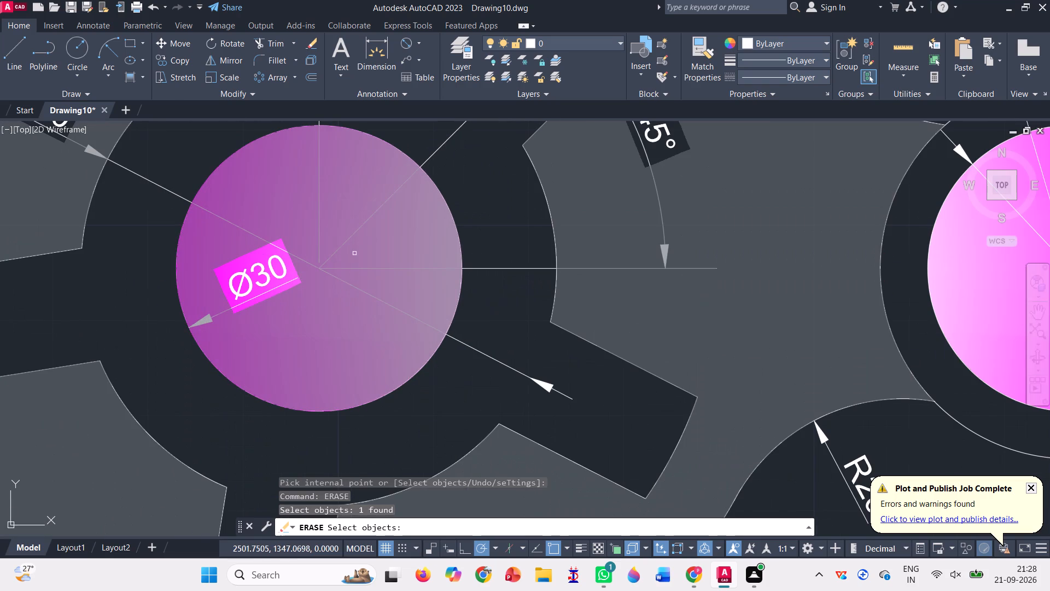
scroll(354, 255, "down", 2)
key("Return")
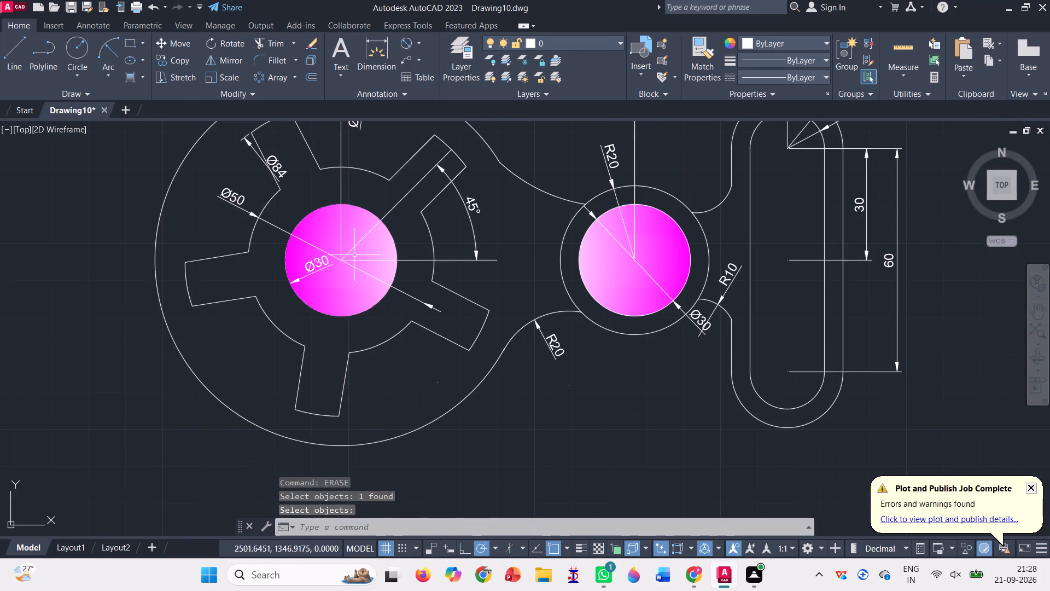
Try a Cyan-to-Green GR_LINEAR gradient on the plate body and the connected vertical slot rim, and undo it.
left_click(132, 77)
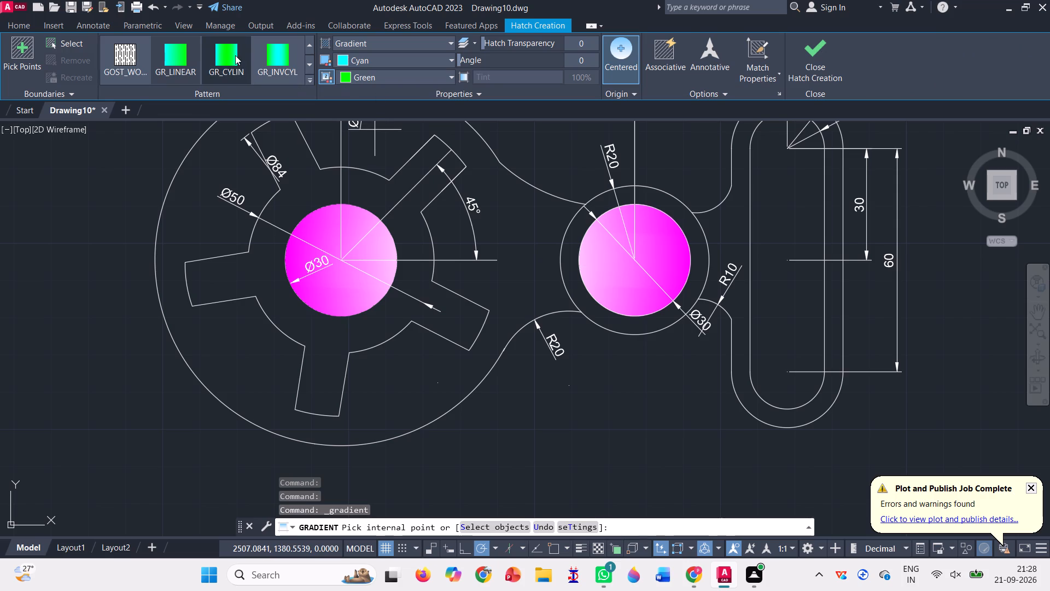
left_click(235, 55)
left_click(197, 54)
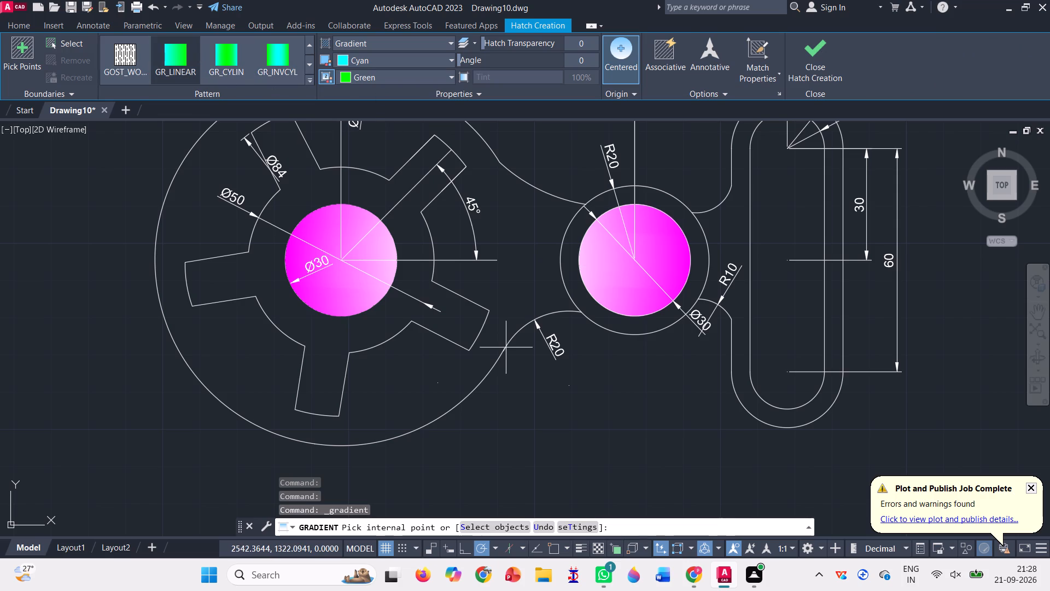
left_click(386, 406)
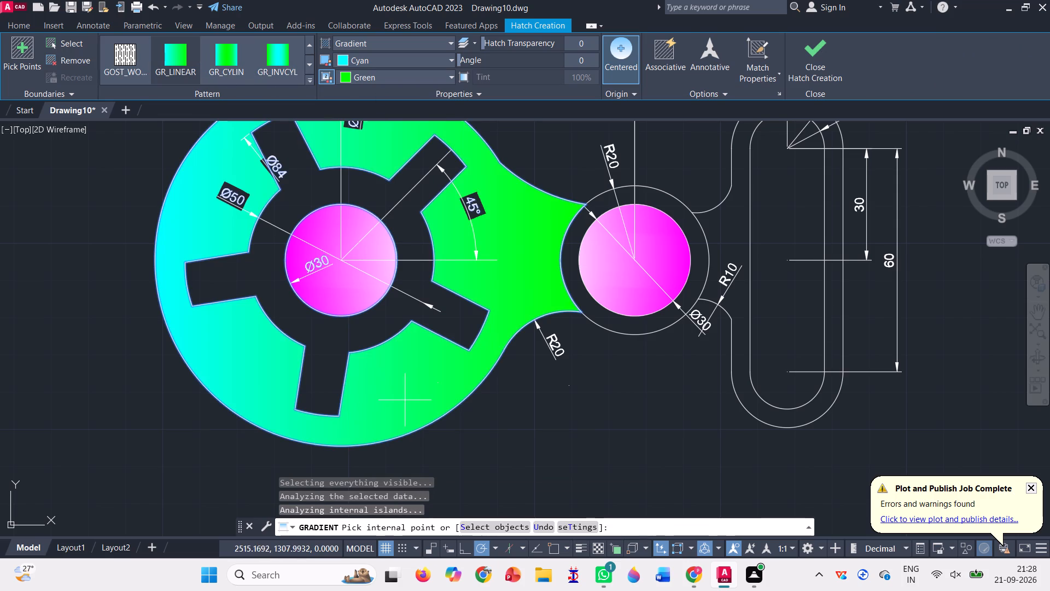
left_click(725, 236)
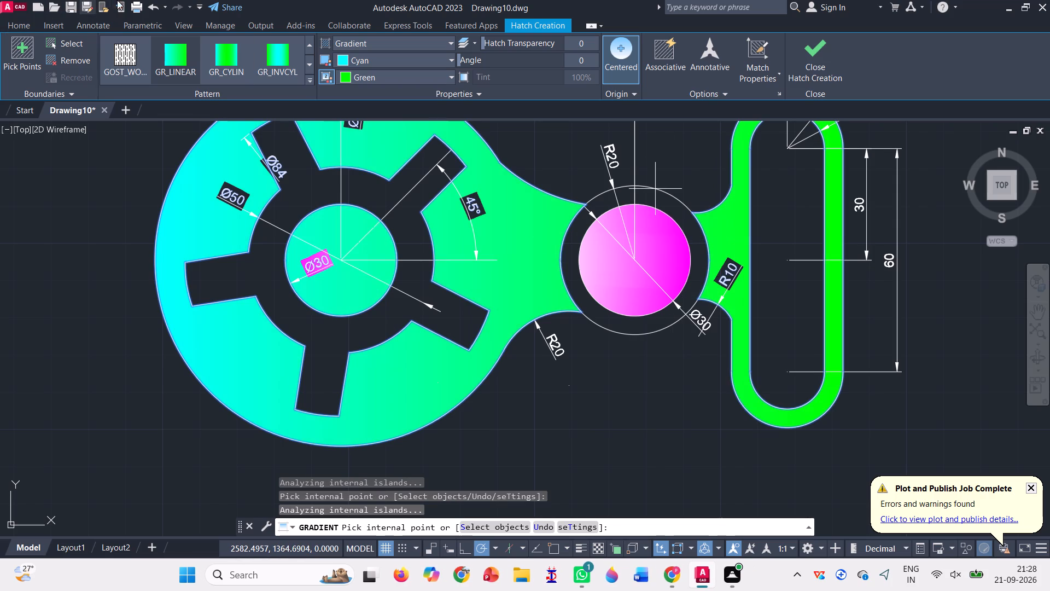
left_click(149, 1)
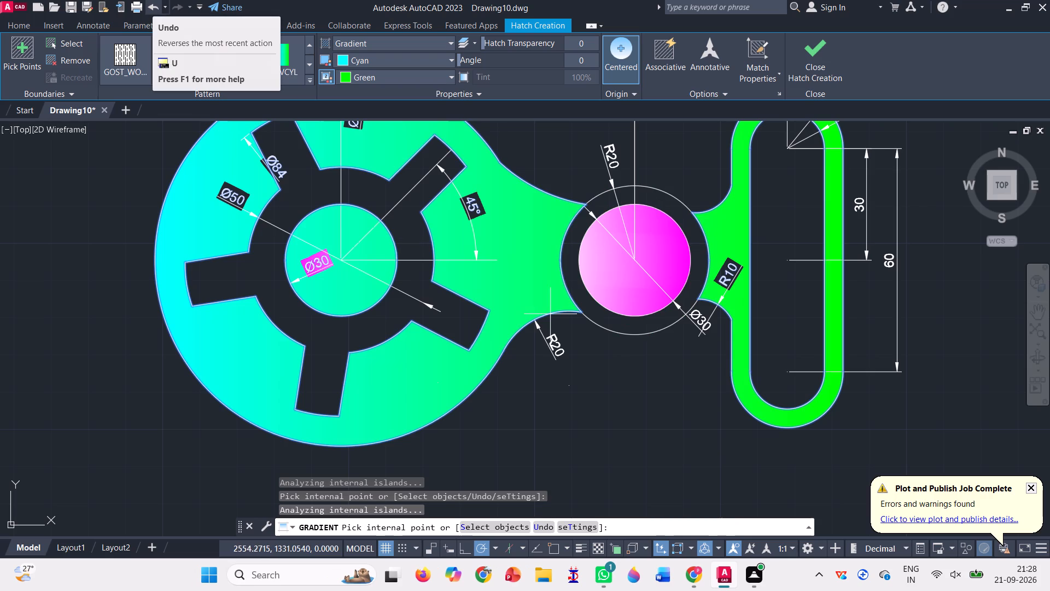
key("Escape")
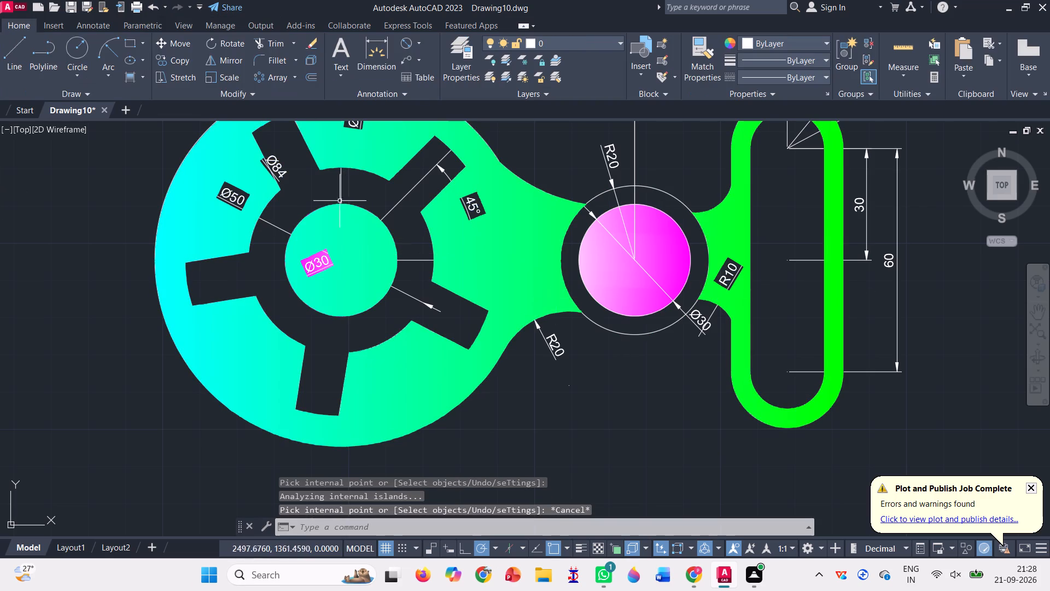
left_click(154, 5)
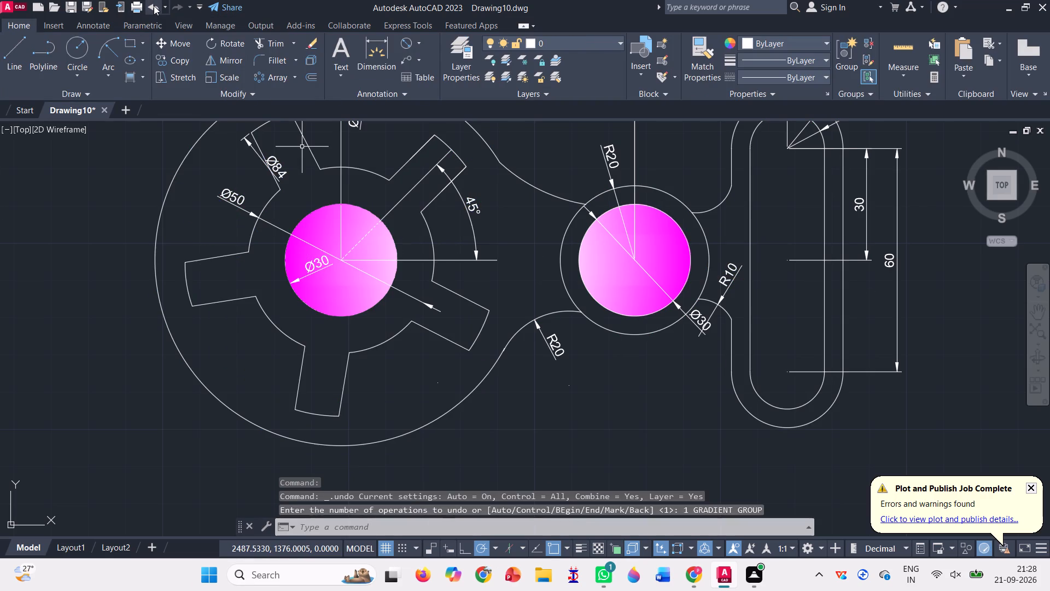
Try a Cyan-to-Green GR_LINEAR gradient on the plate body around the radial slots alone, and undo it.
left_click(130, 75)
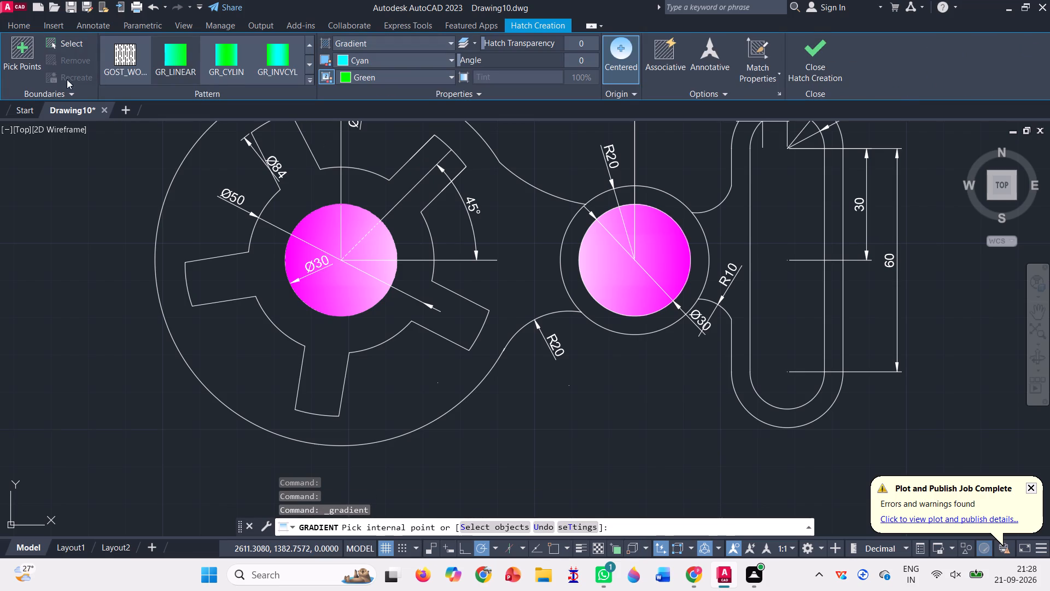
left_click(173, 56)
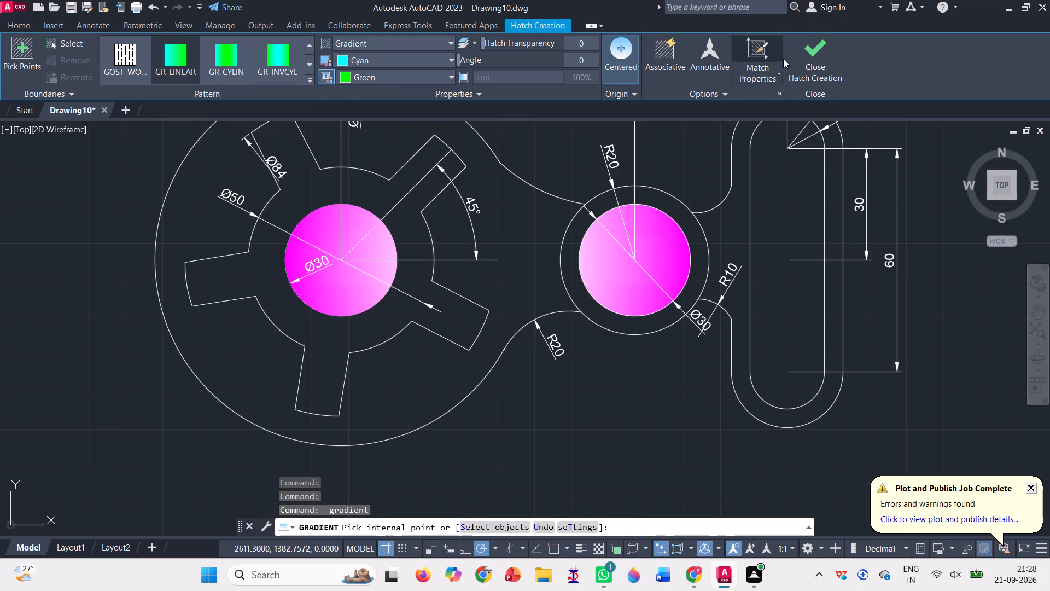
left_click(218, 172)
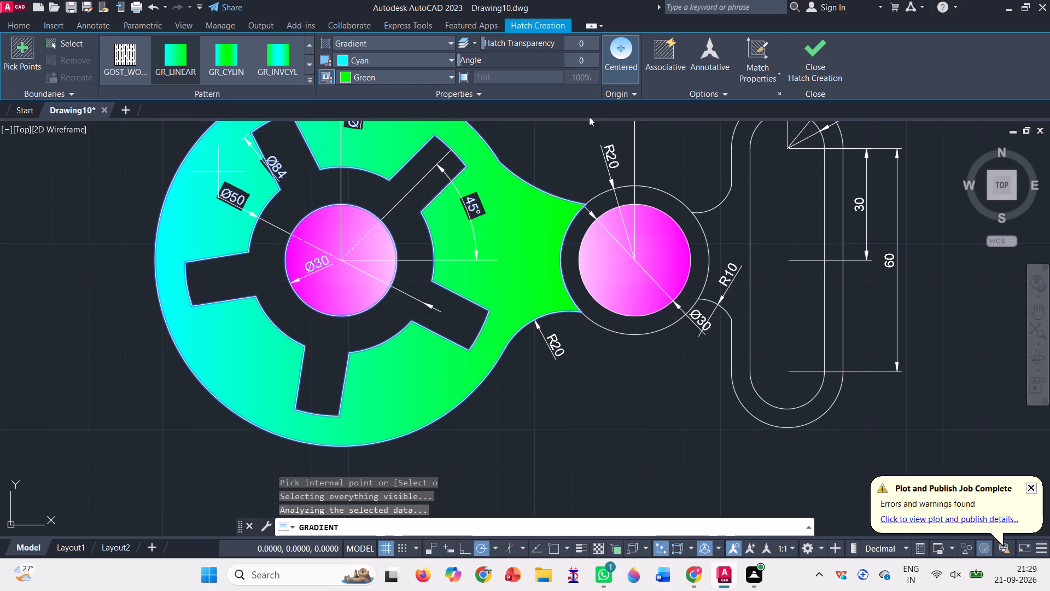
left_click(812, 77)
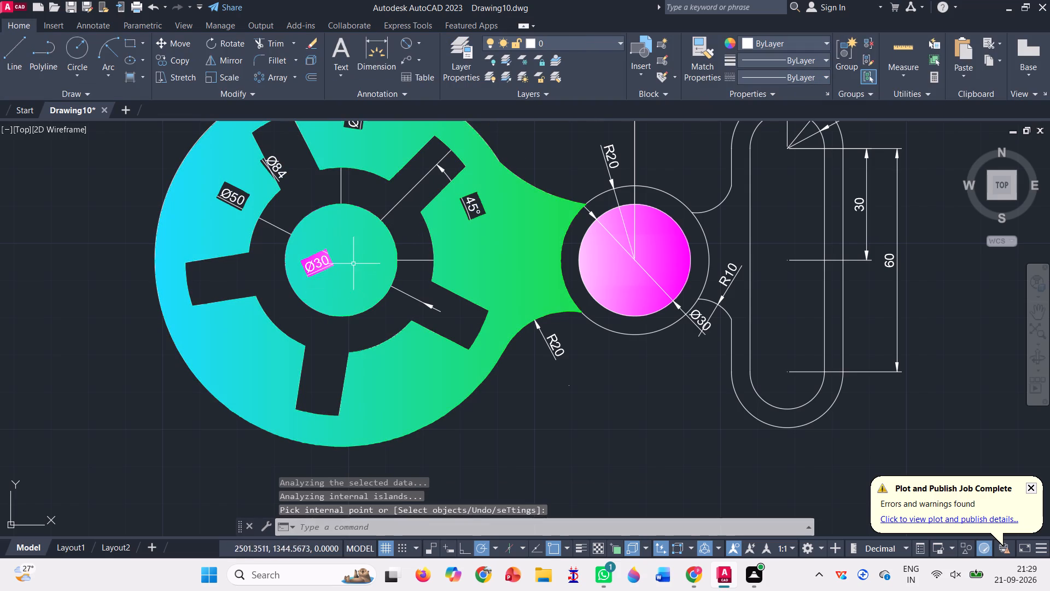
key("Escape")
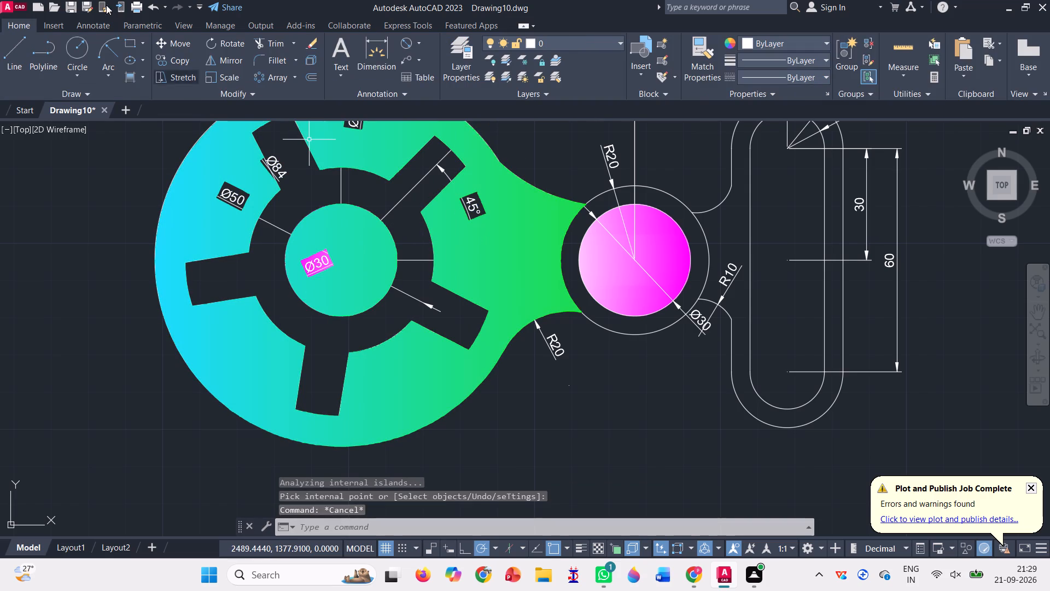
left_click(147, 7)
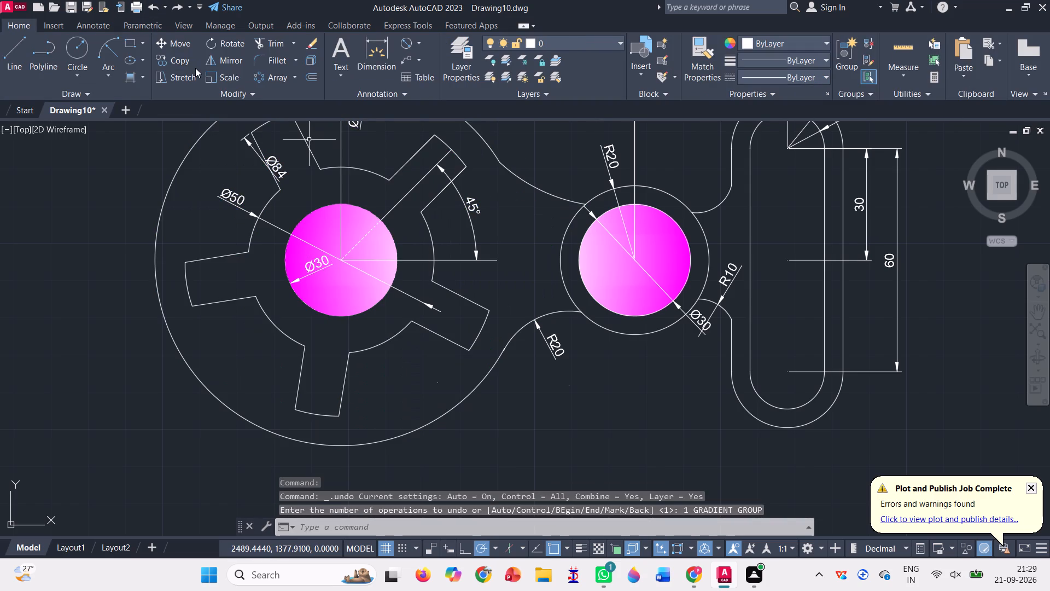
Fill the connected vertical slot rim and the plate body around the radial slots with one Cyan-to-Green GR_LINEAR gradient.
left_click(130, 74)
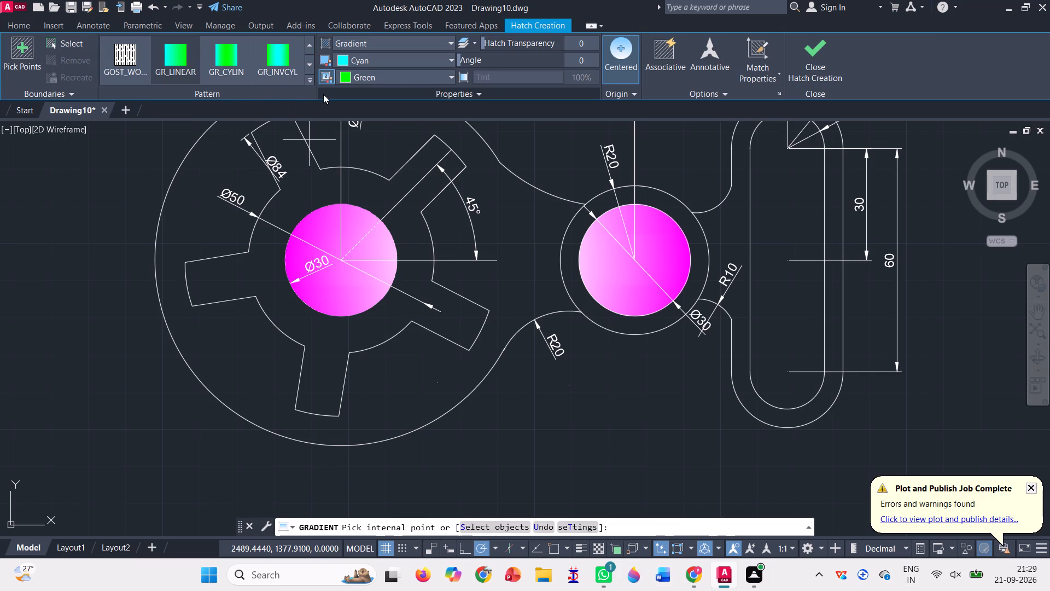
left_click(310, 78)
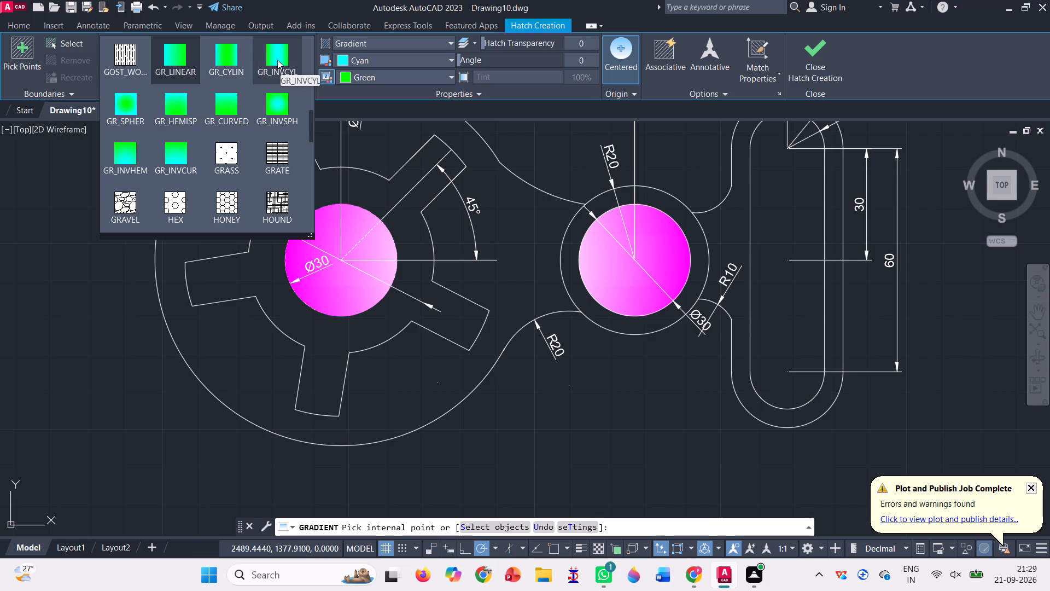
left_click(180, 56)
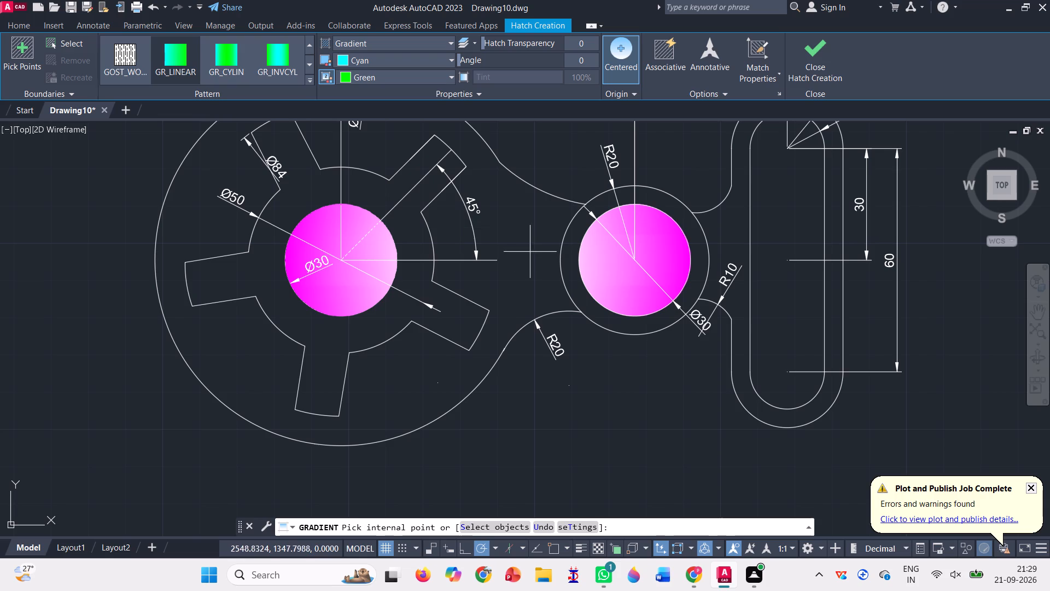
left_click(730, 232)
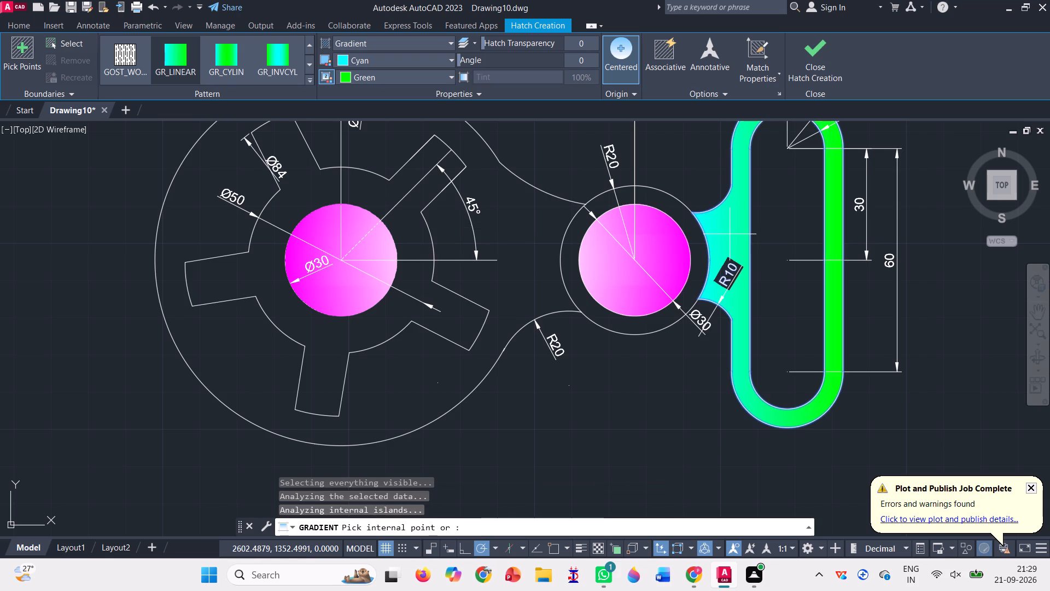
left_click(410, 393)
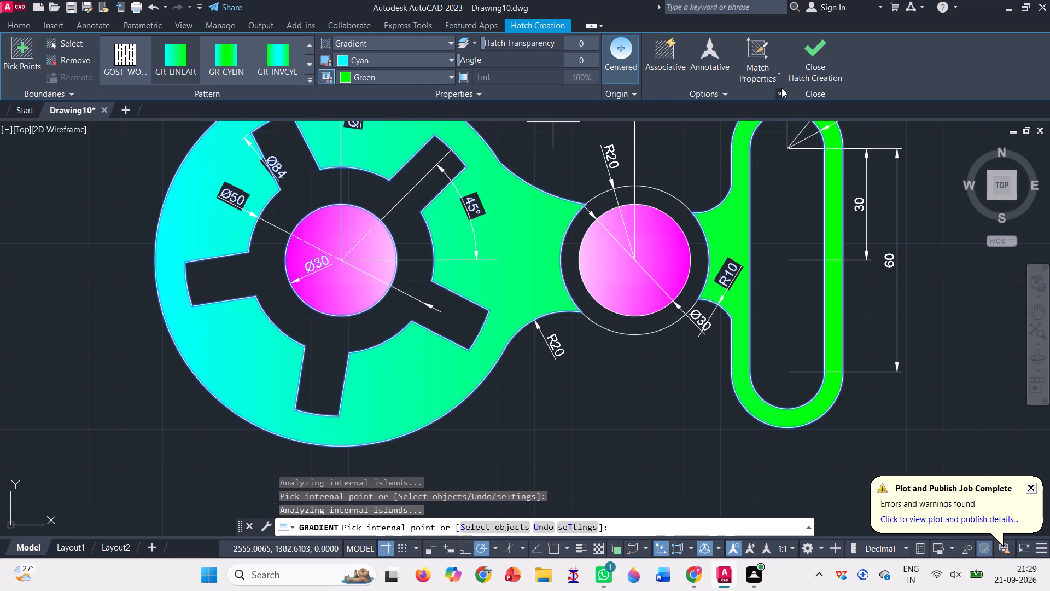
left_click(816, 44)
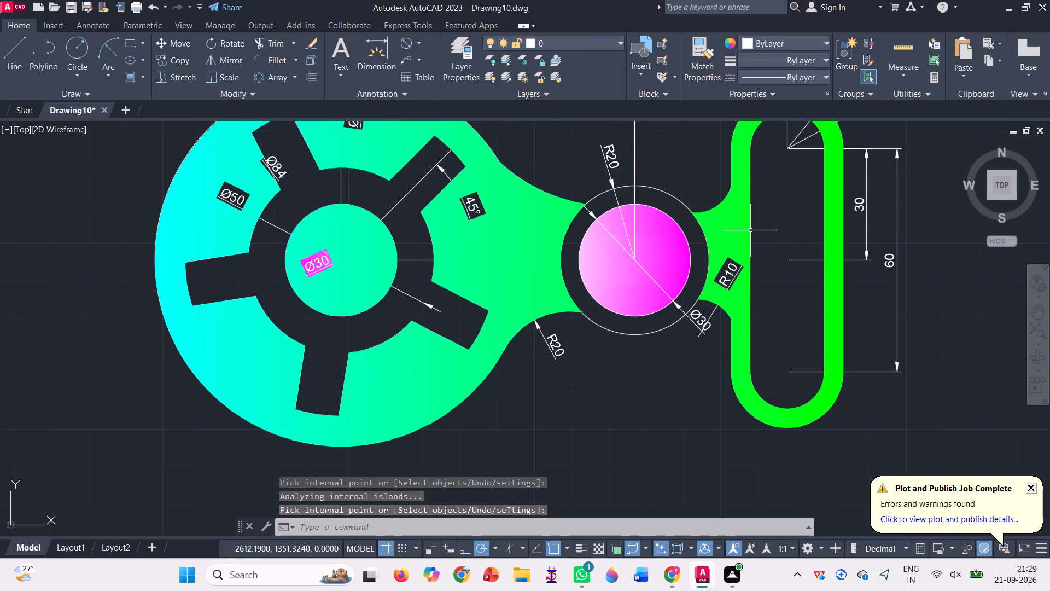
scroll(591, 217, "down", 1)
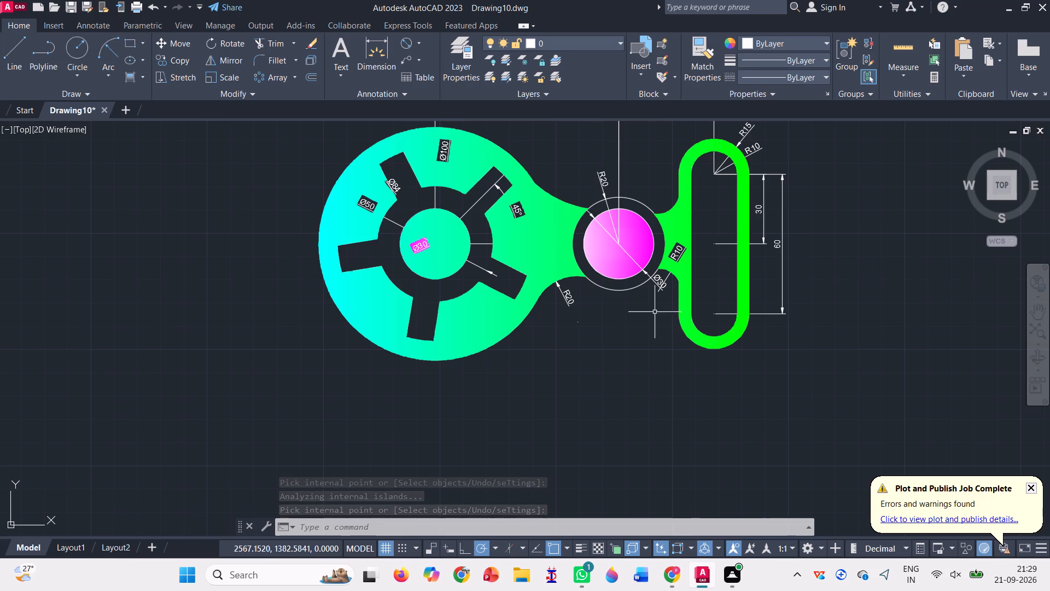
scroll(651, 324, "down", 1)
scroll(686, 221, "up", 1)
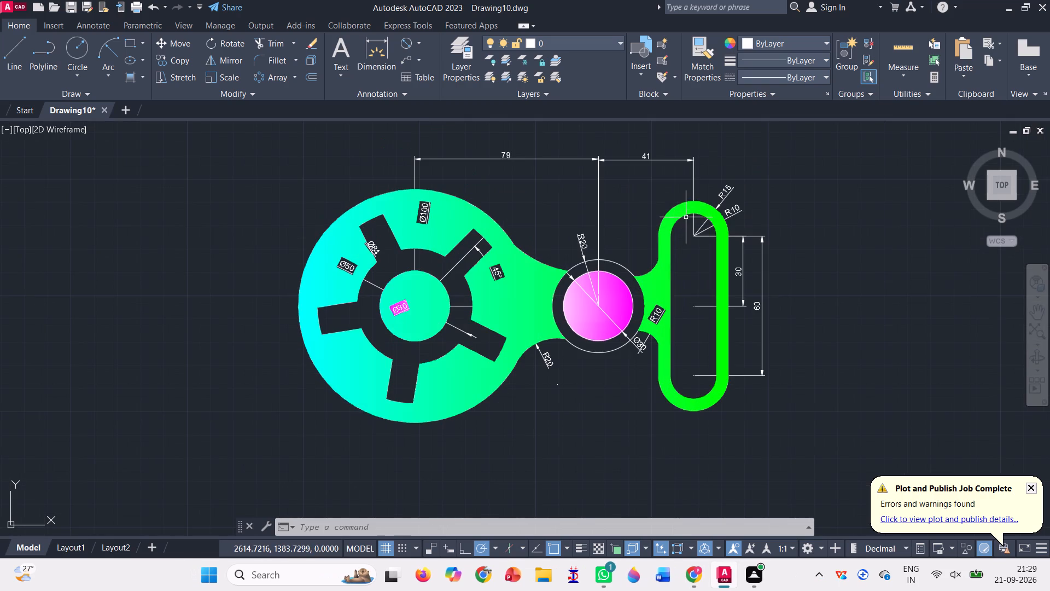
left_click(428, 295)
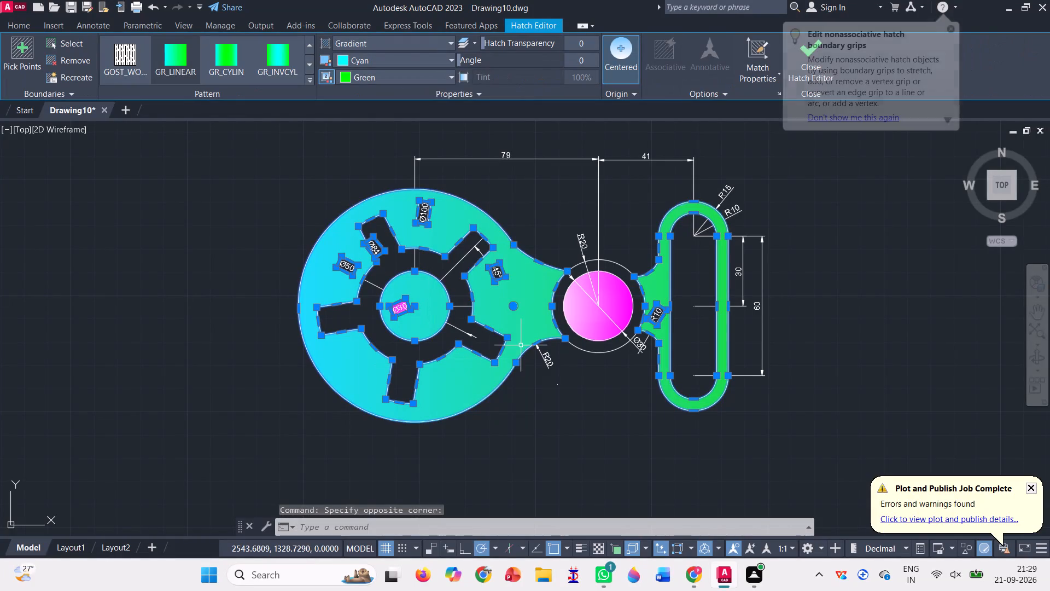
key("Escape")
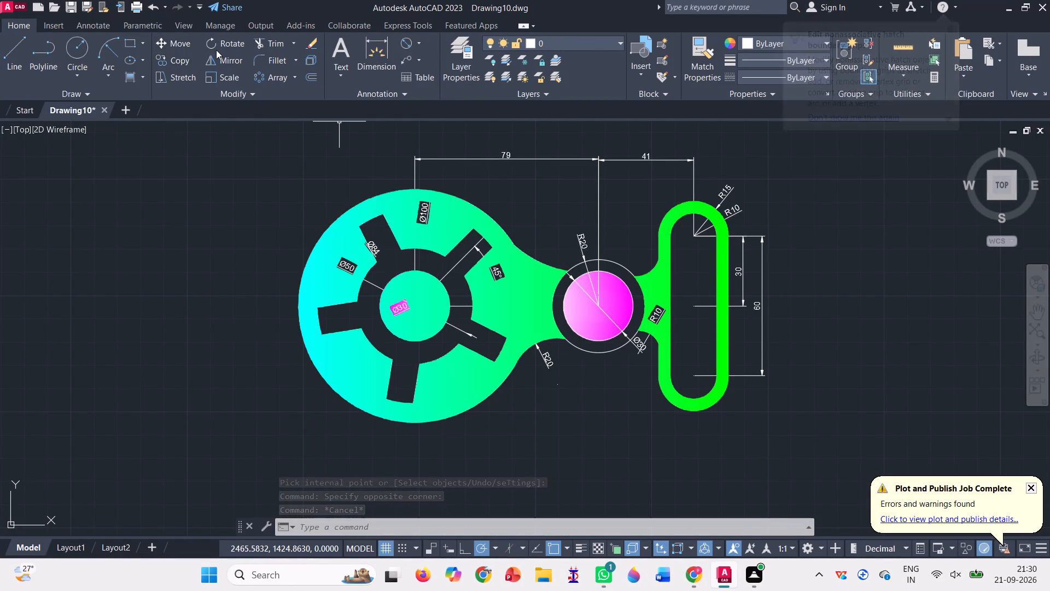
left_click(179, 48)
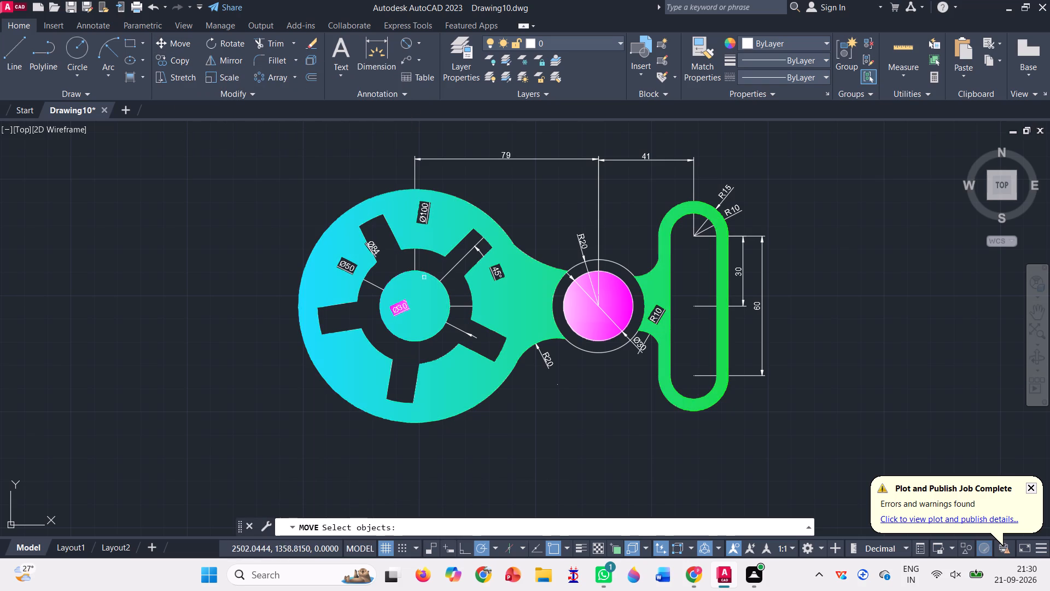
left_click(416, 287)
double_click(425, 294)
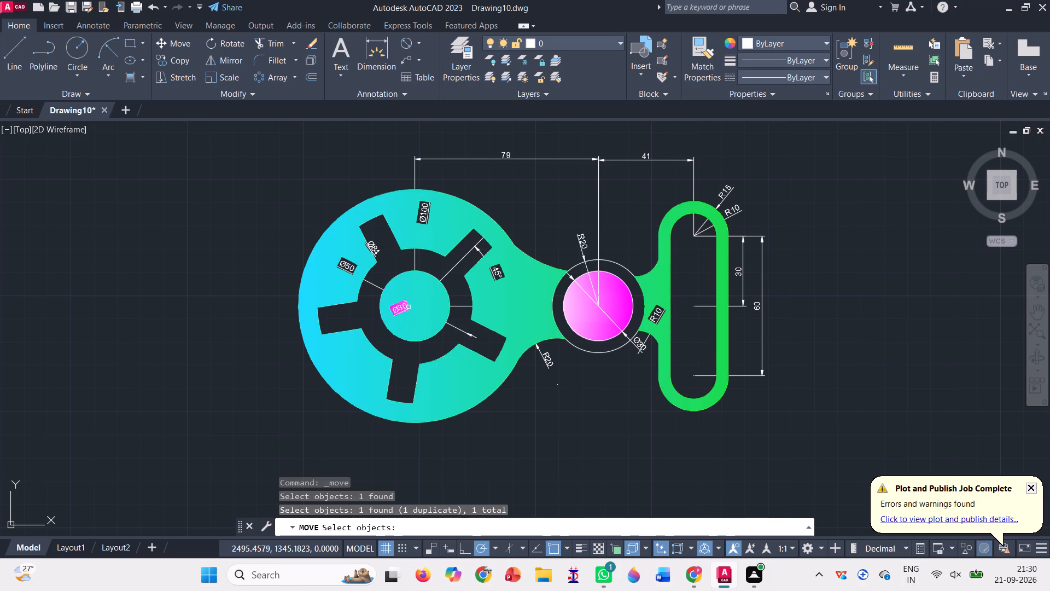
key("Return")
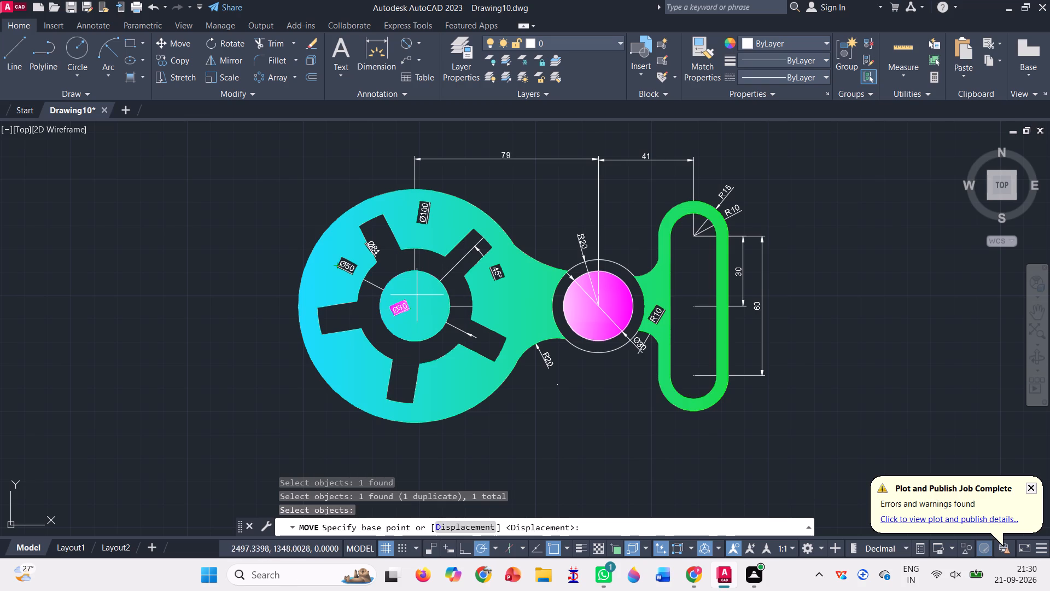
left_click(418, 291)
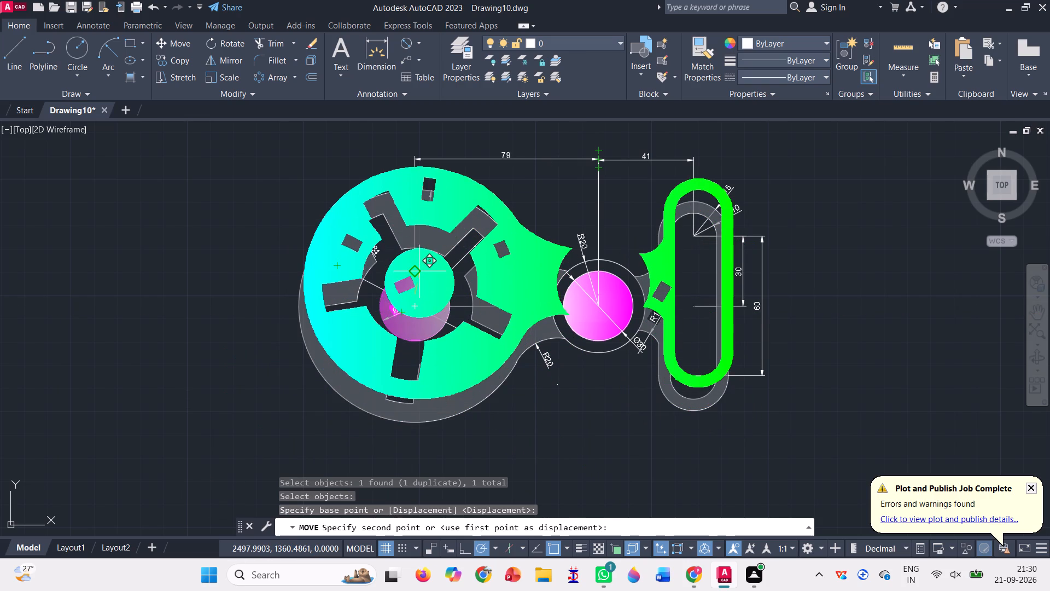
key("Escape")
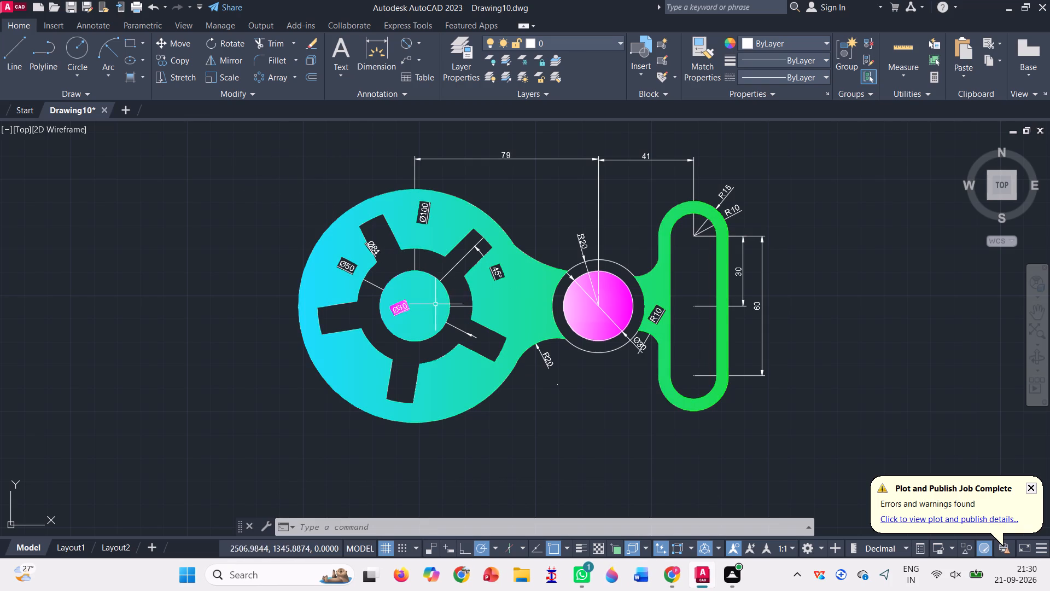
Run LOGFILEOFF to turn off the command log file.
left_click(414, 528)
type("log")
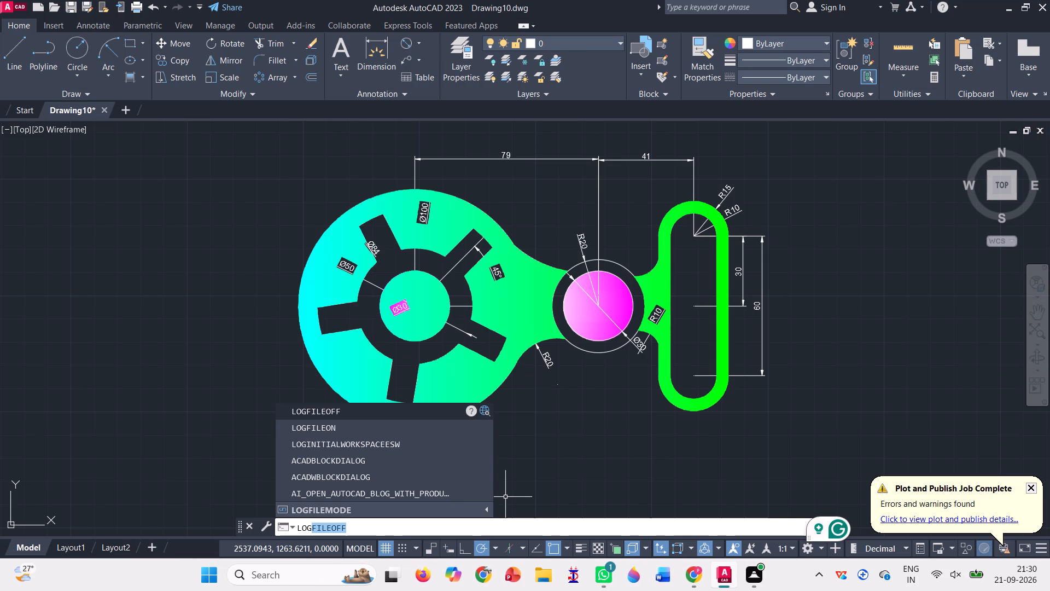
left_click(313, 411)
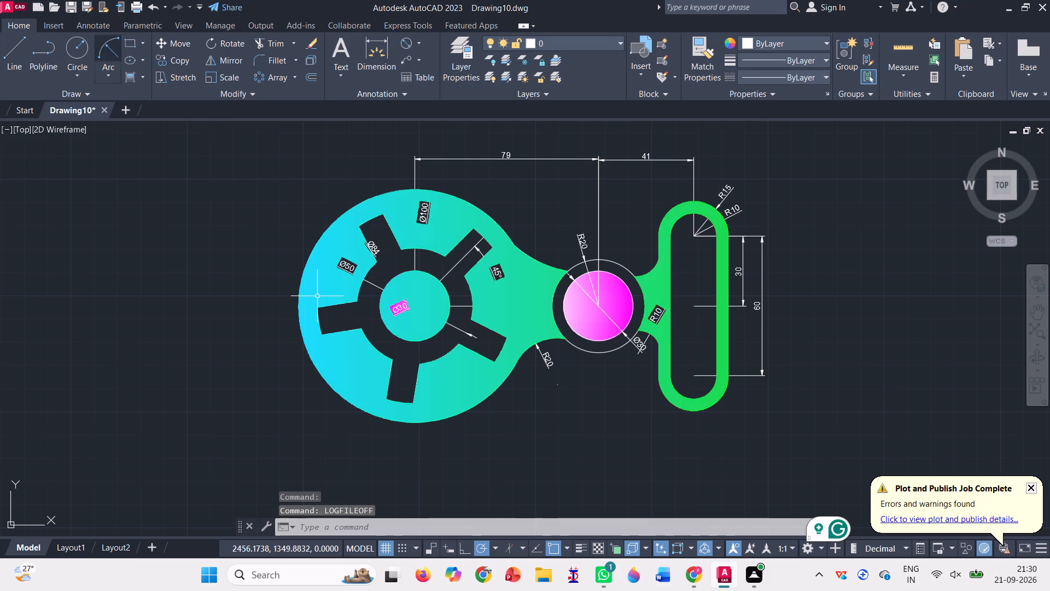
Save the drawing in Documents under the name Circular Linkage and Handle Plate.
key("ctrl+s")
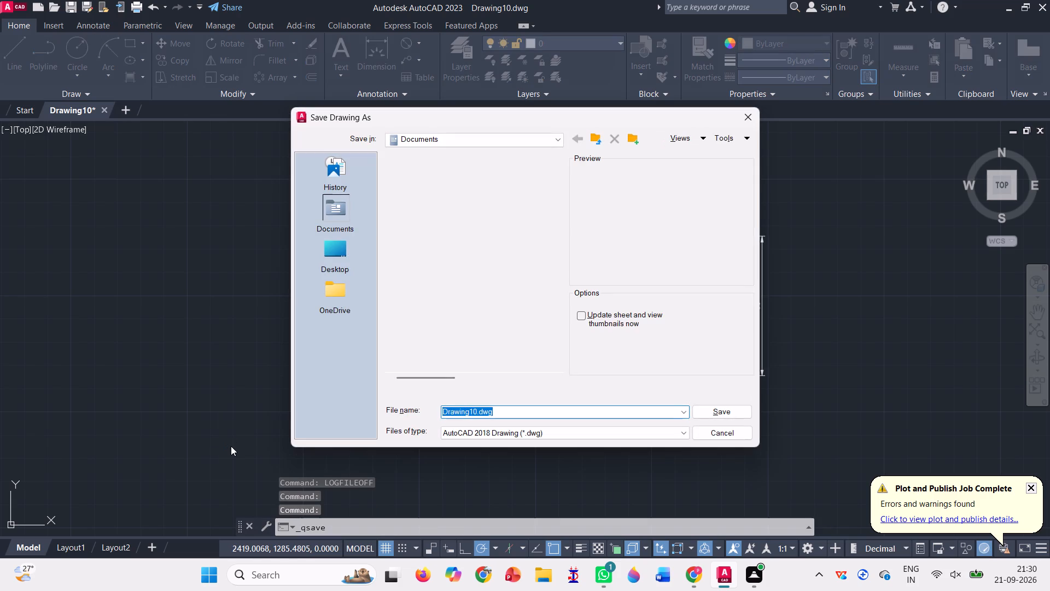
key("BackSpace")
key("ctrl+v")
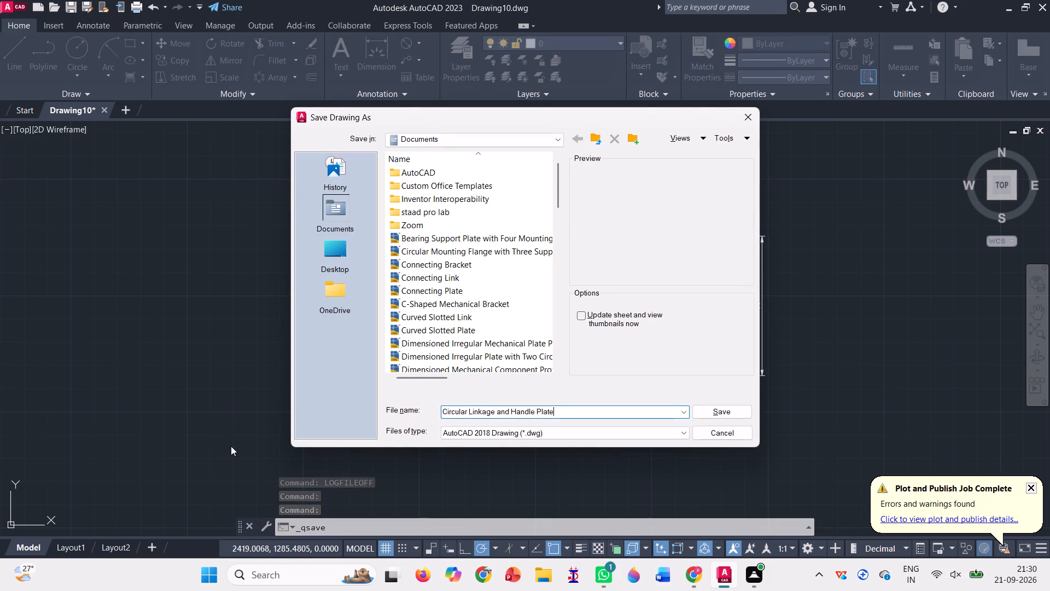
key("Return")
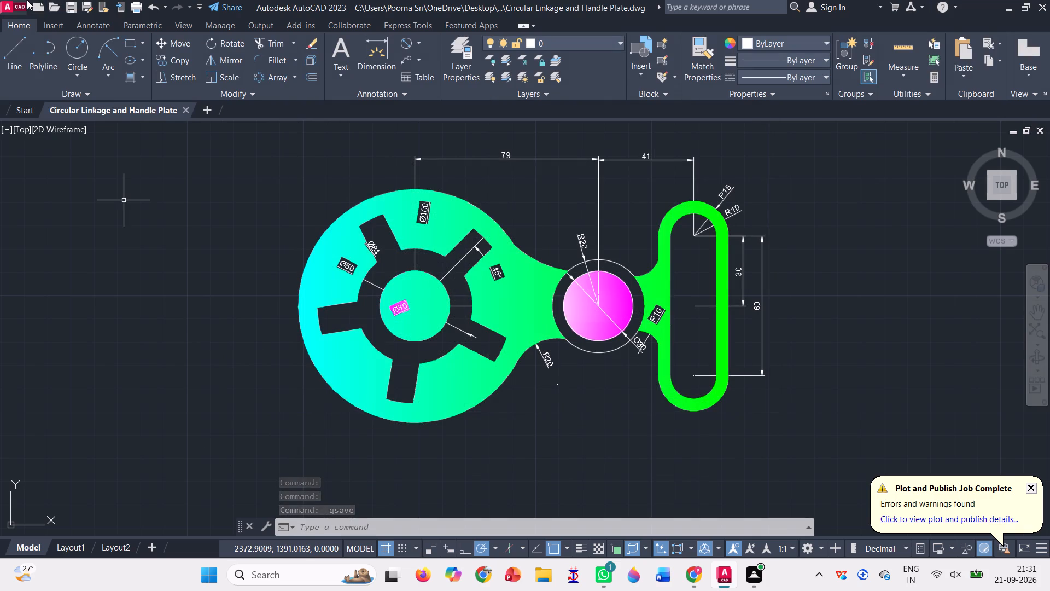
Plot the drawing in landscape with AutoCAD PDF (Smallest File).pc3, applied to the layout, and save Circular Linkage and Handle Plate-Model.pdf in Documents.
left_click(142, 8)
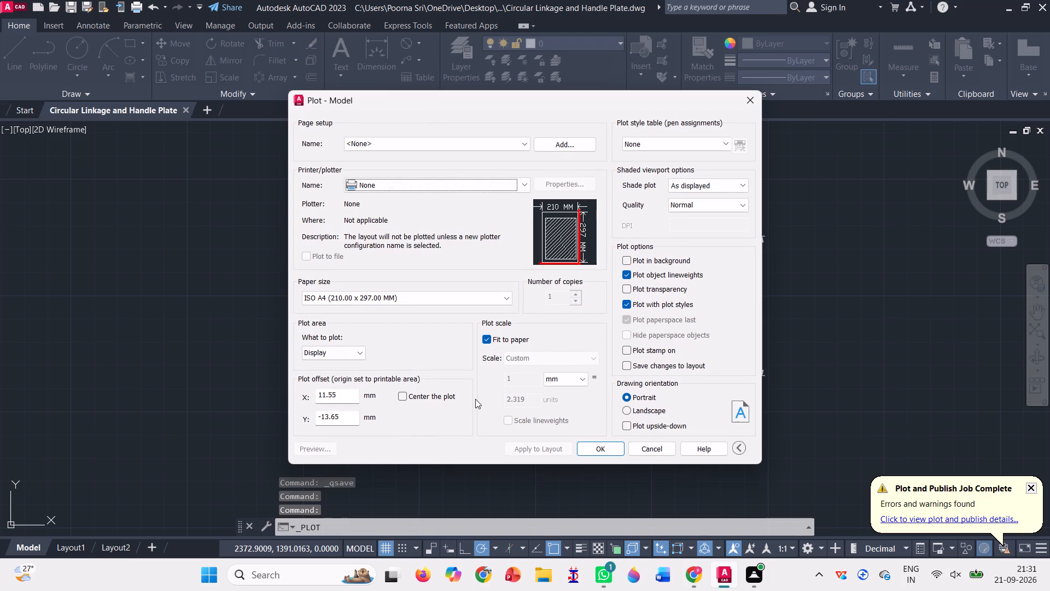
left_click(527, 185)
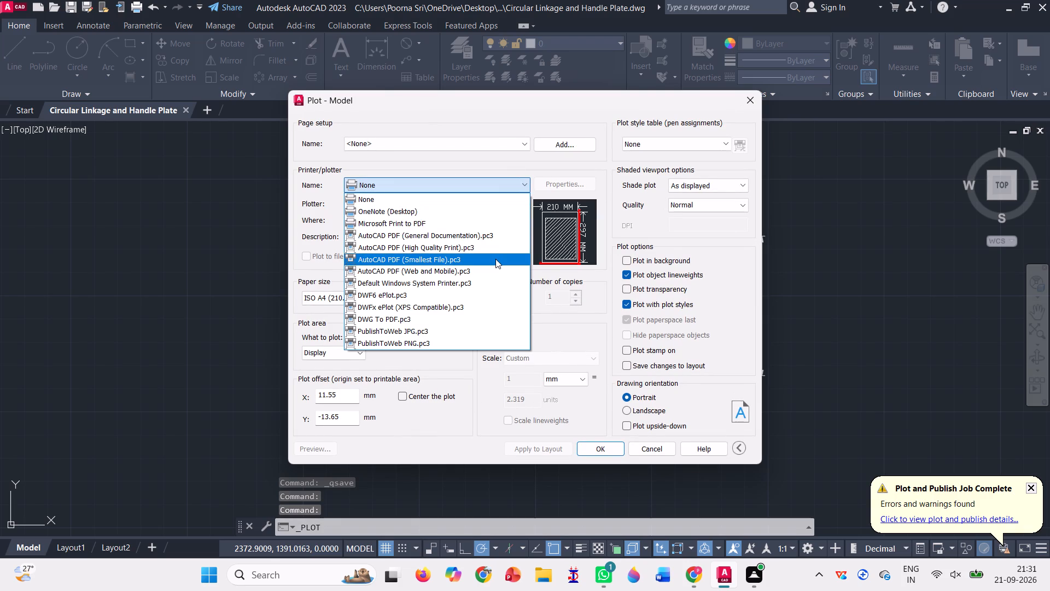
left_click(495, 259)
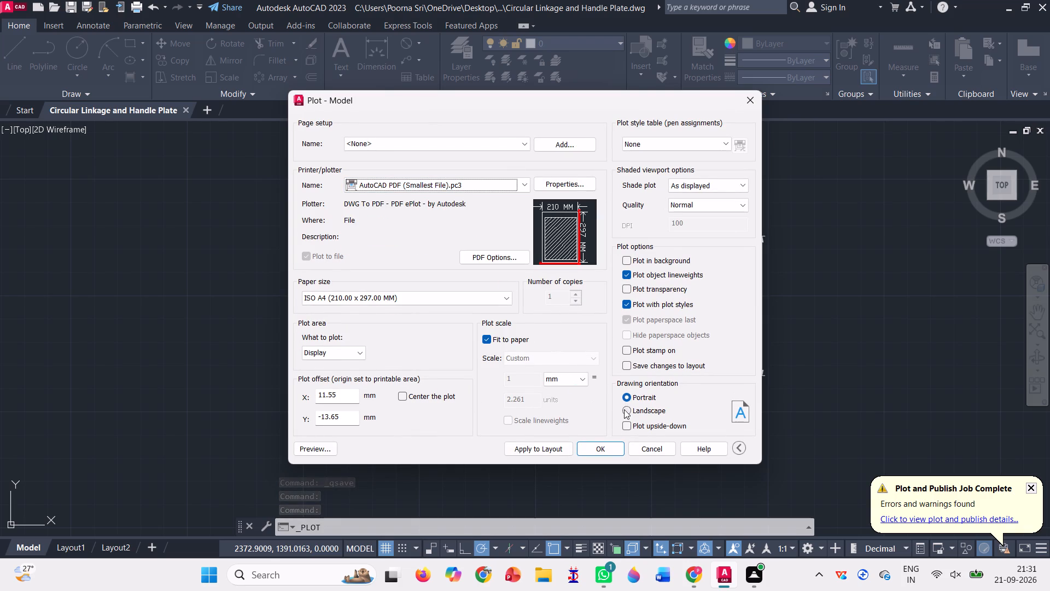
left_click(624, 409)
left_click(556, 451)
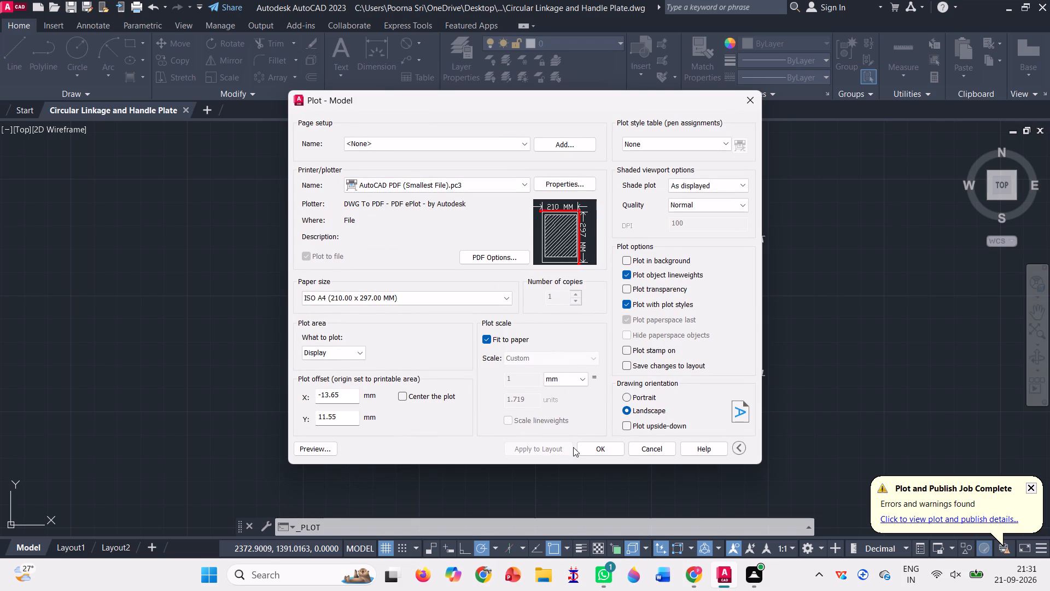
left_click(608, 451)
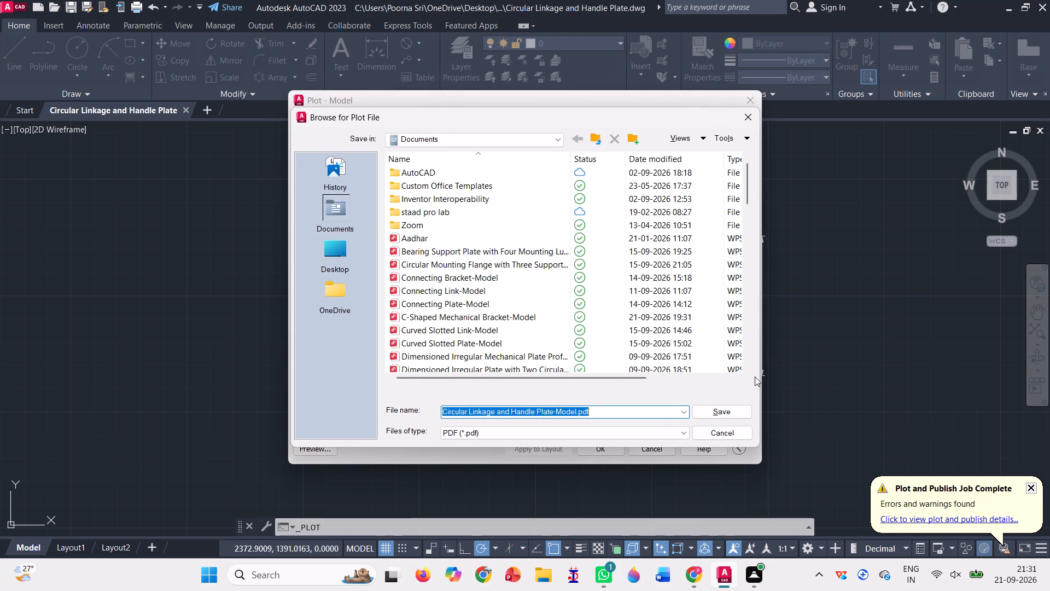
left_click(720, 412)
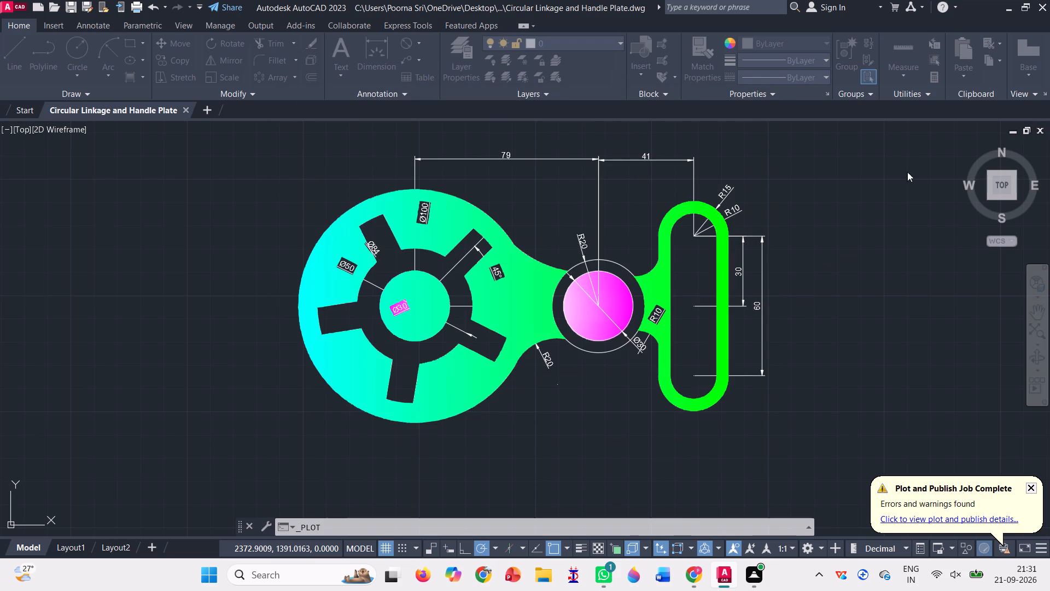